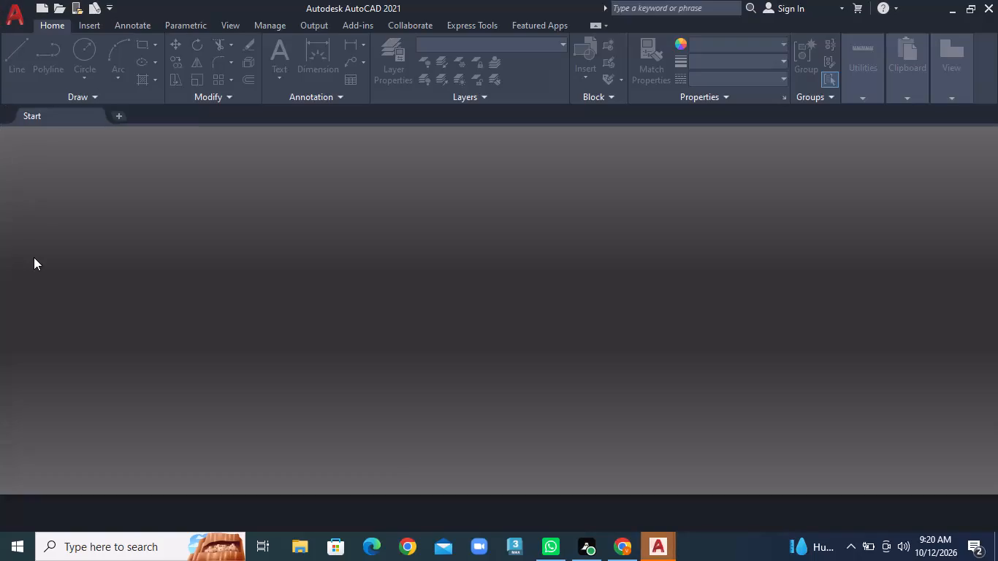
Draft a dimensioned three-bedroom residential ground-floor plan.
Start a new drawing from the Get Started section.
left_click(152, 284)
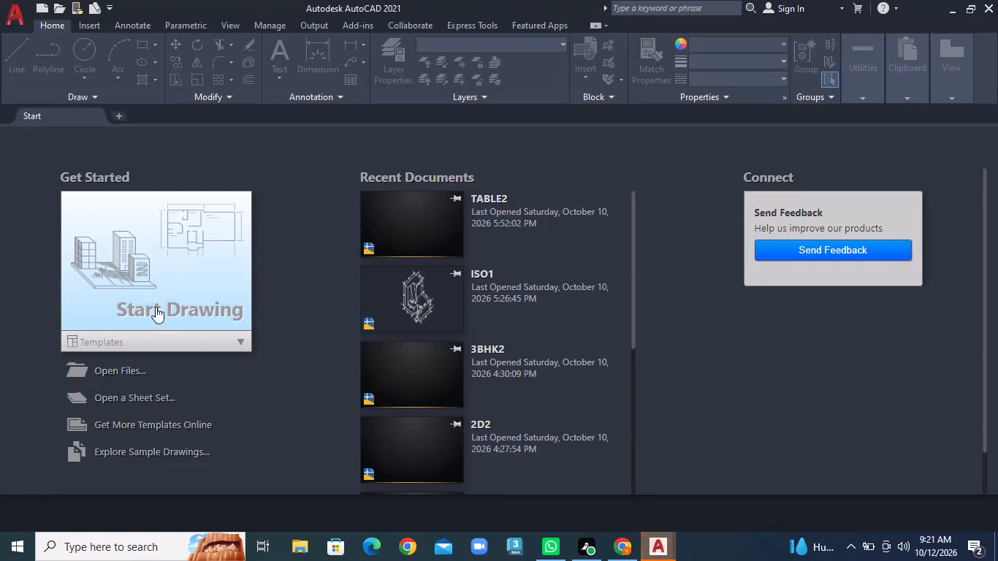
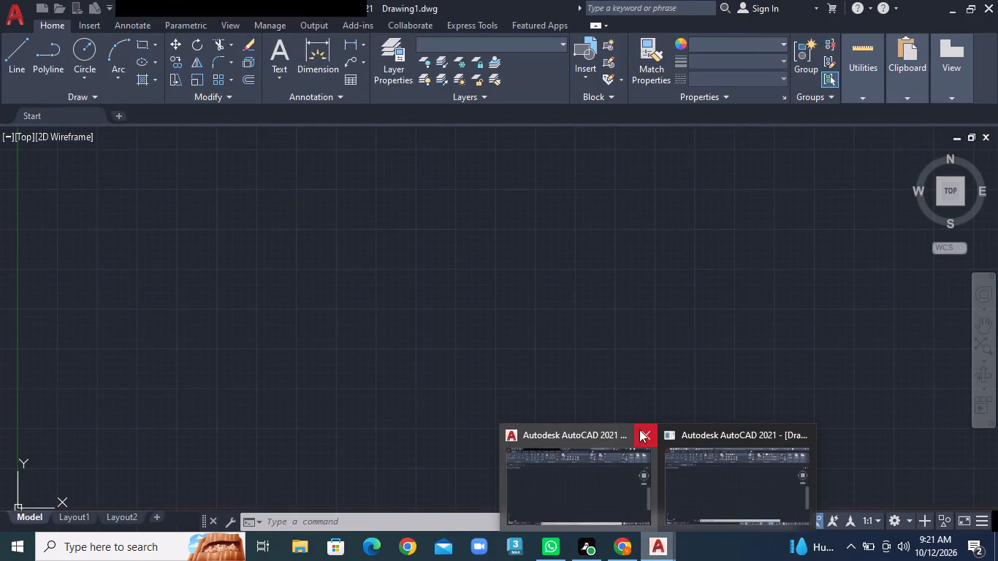
Turn on command logging for Drawing1 with LOGFILEON.
left_click(641, 430)
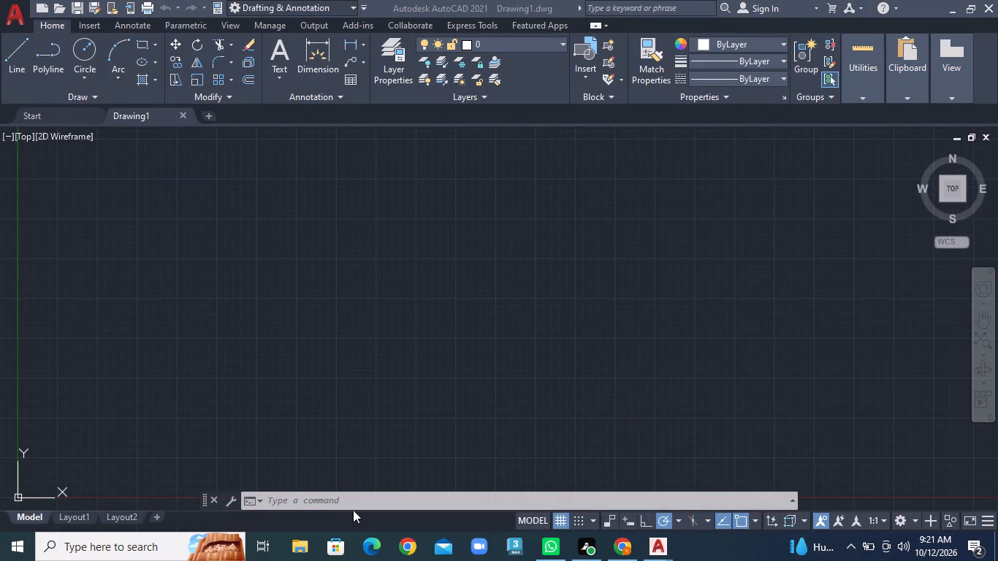
left_click(353, 501)
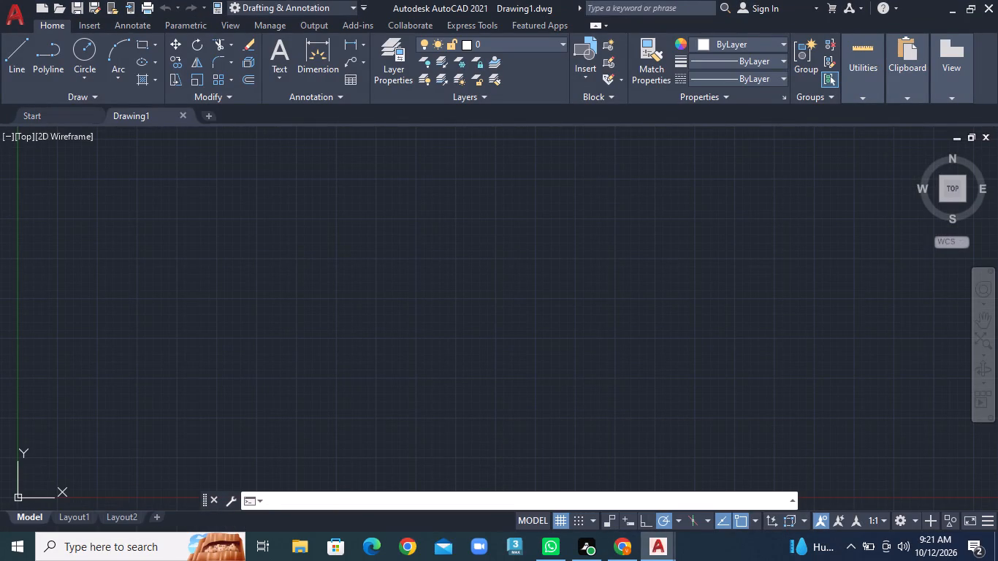
type("lo")
key("g")
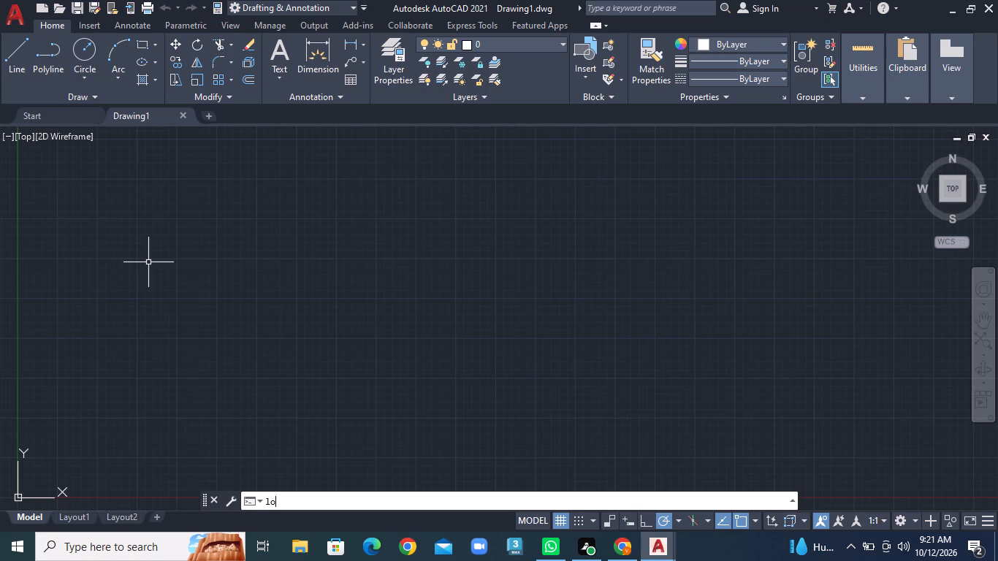
type("file")
type("on")
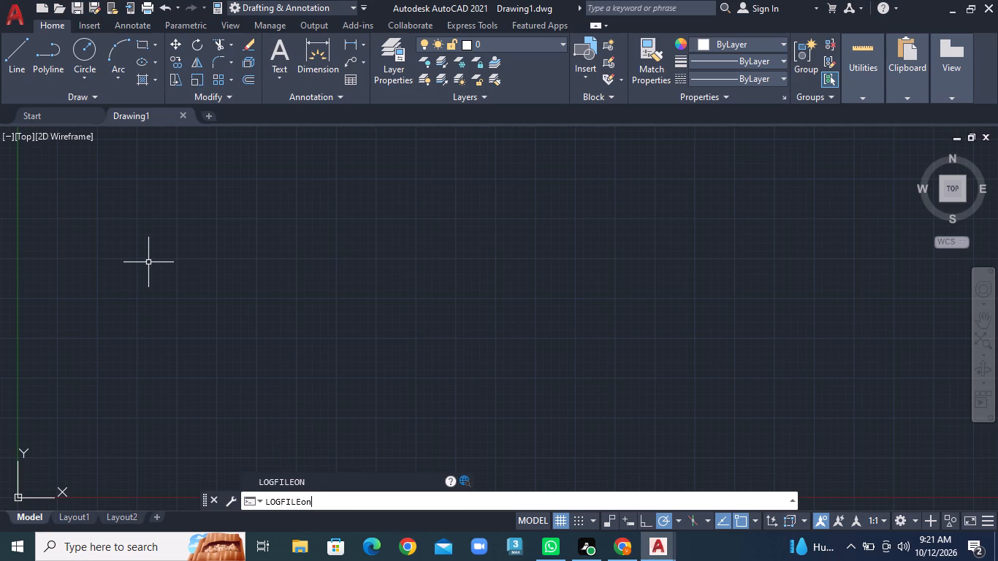
key("Return")
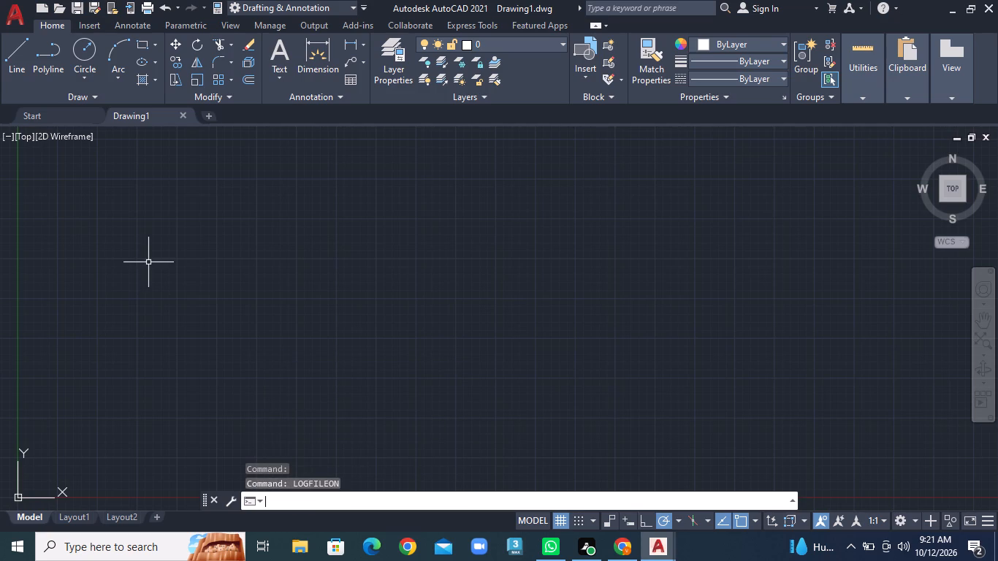
Set the drawing's length units to Architectural.
type("un")
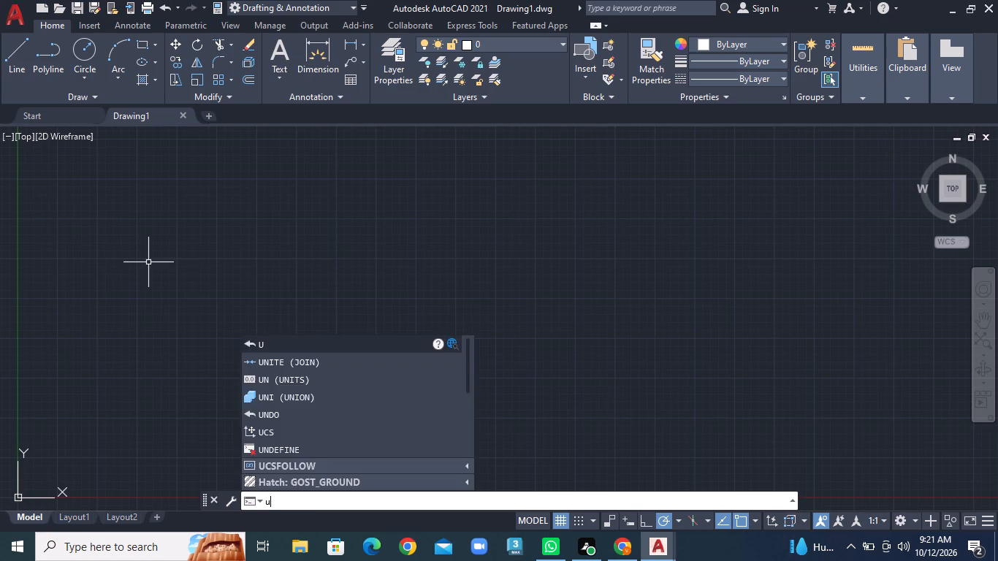
key("Return")
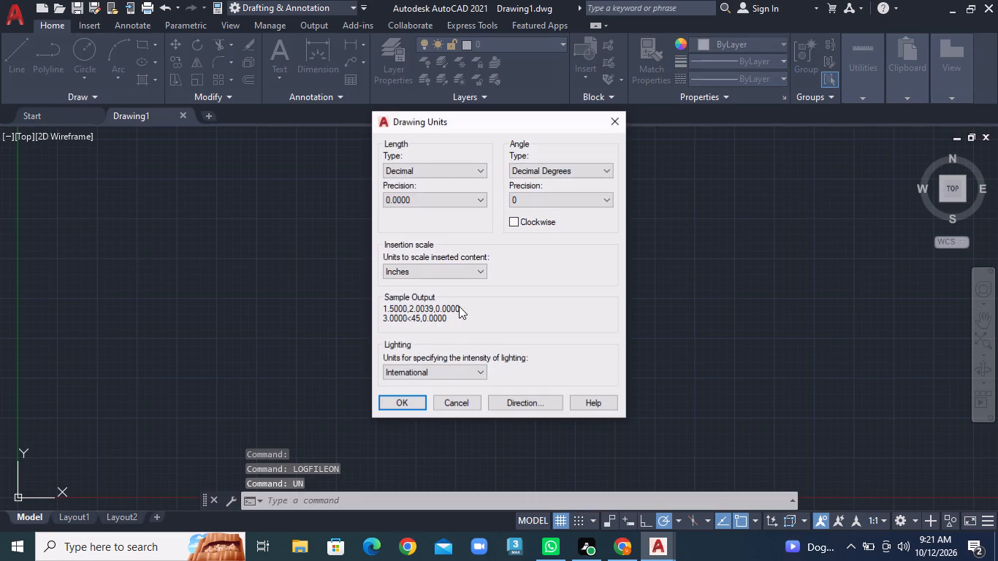
left_click(427, 170)
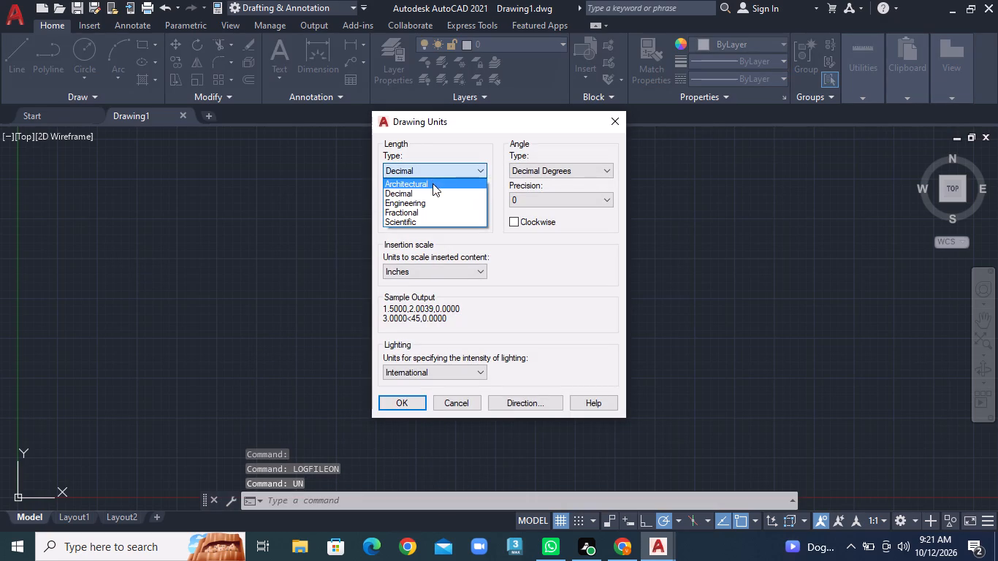
left_click(433, 183)
left_click(392, 406)
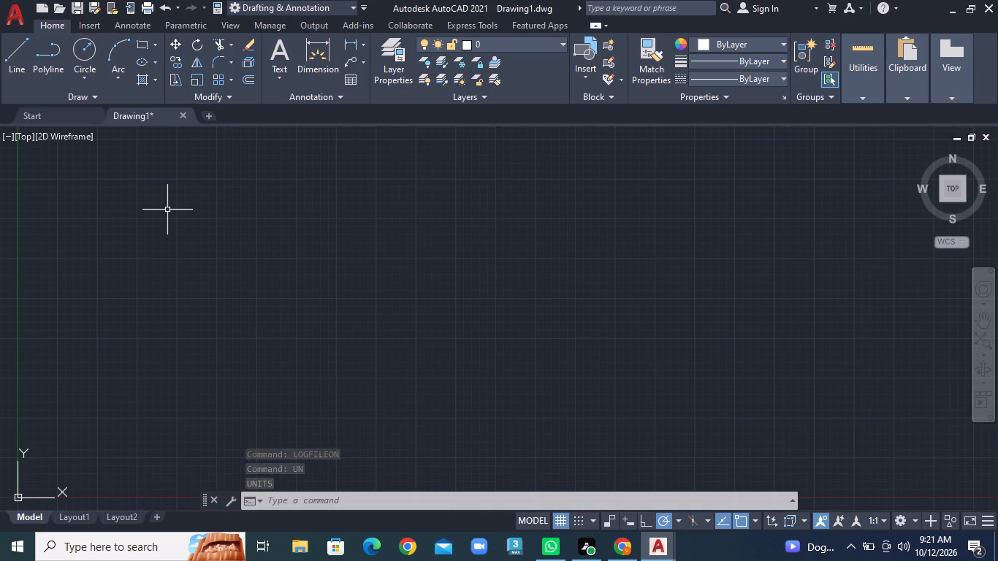
Draw a rectangle by dimensions, with a length of 27' and a width of 35'6", as the building outline.
left_click(156, 43)
left_click(188, 66)
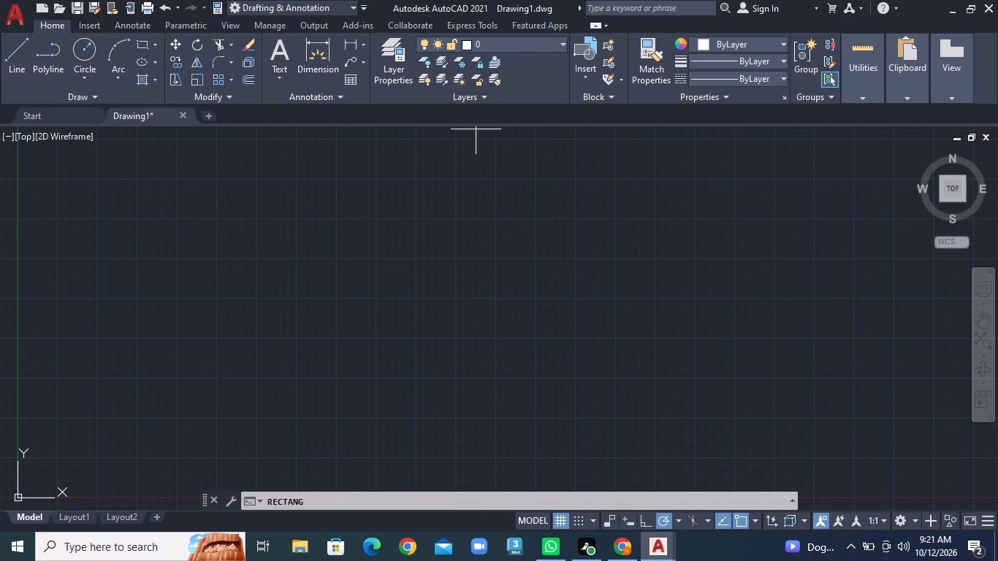
left_click(361, 158)
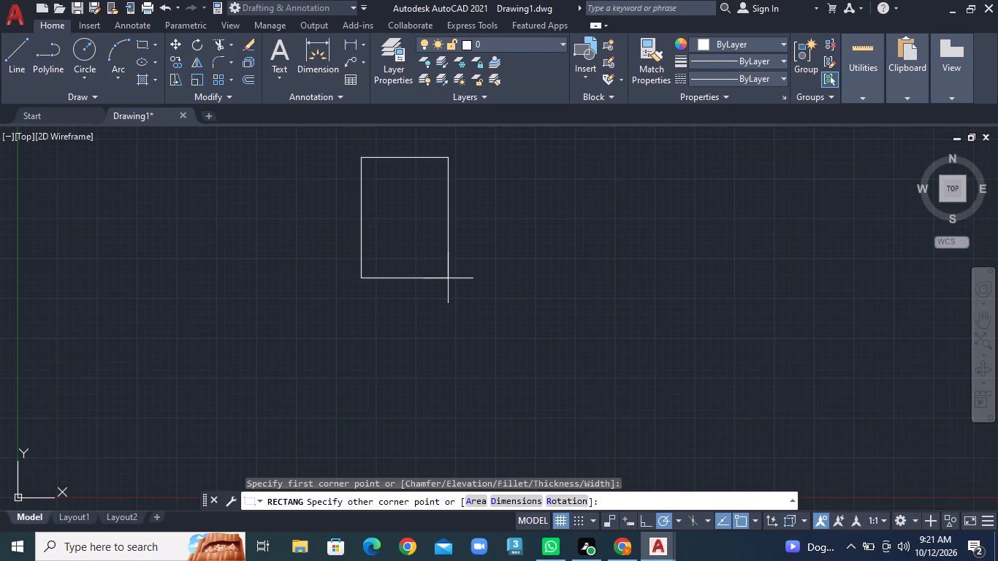
right_click(559, 405)
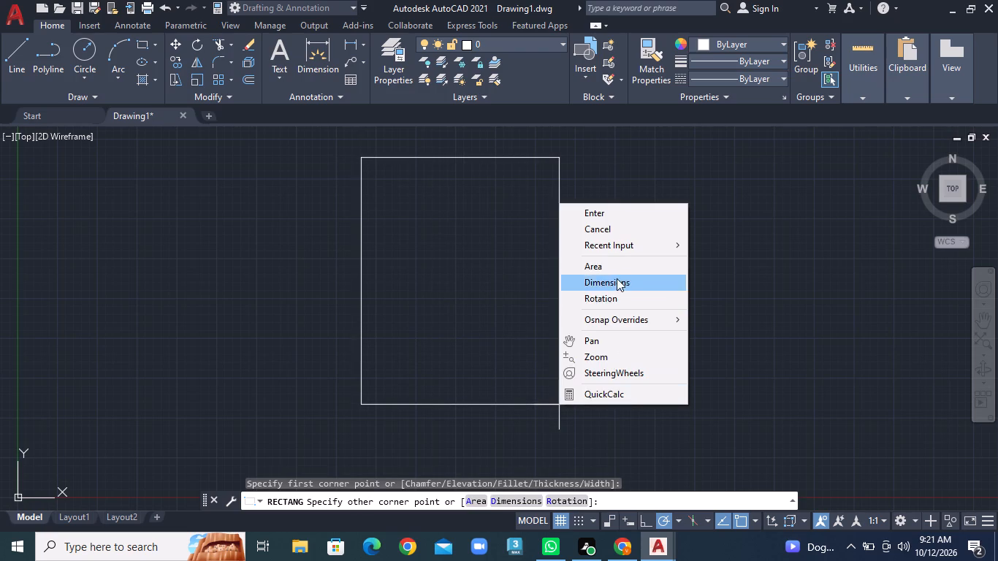
left_click(617, 281)
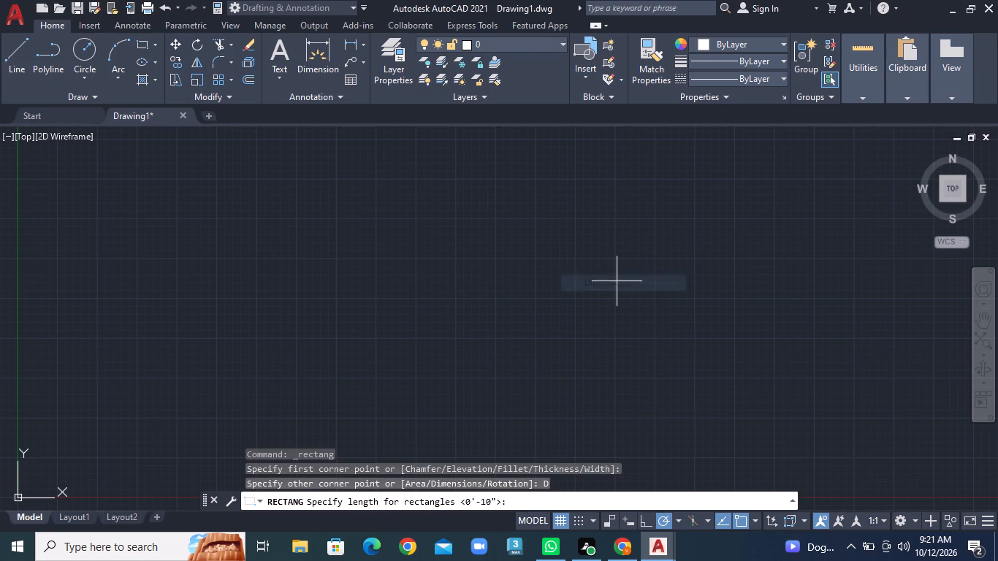
type("27'")
key("Return")
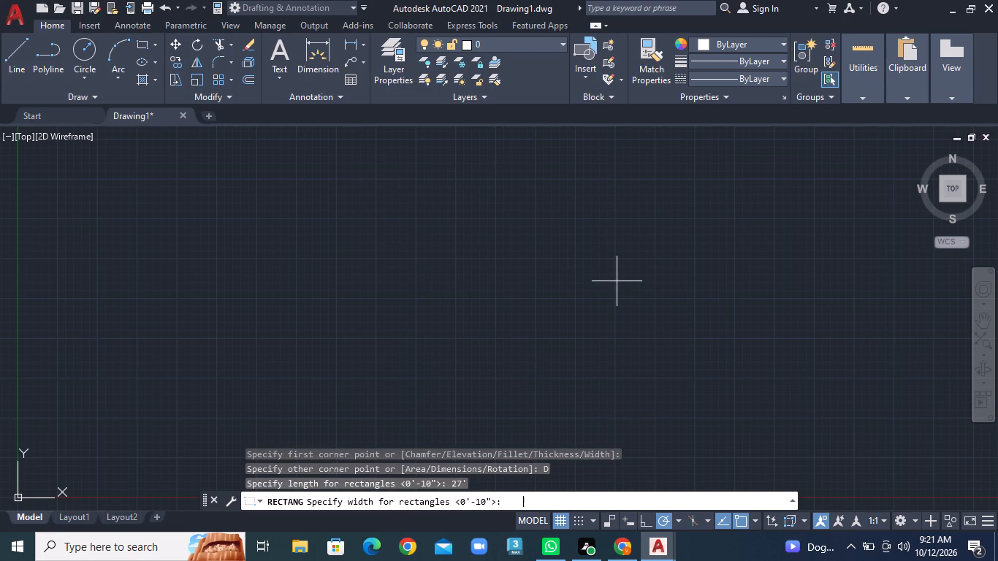
type("35'6\"")
key("Return")
scroll(623, 281, "down", 4)
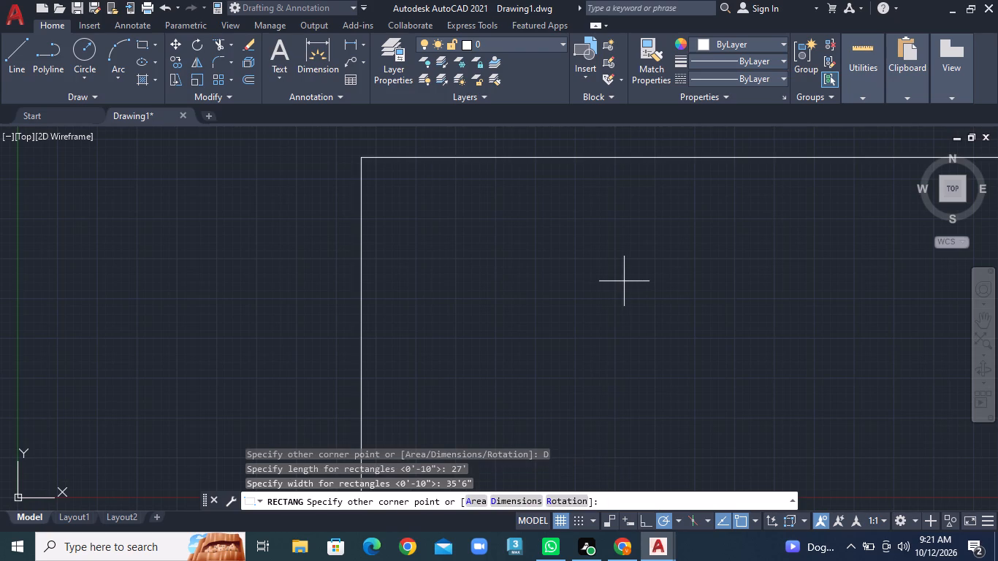
left_click(595, 312)
Move the UCS origin away from the rectangle's upper-left corner to an empty spot well below and left of the rectangle.
scroll(565, 321, "down", 14)
middle_click_drag(600, 368, 530, 166)
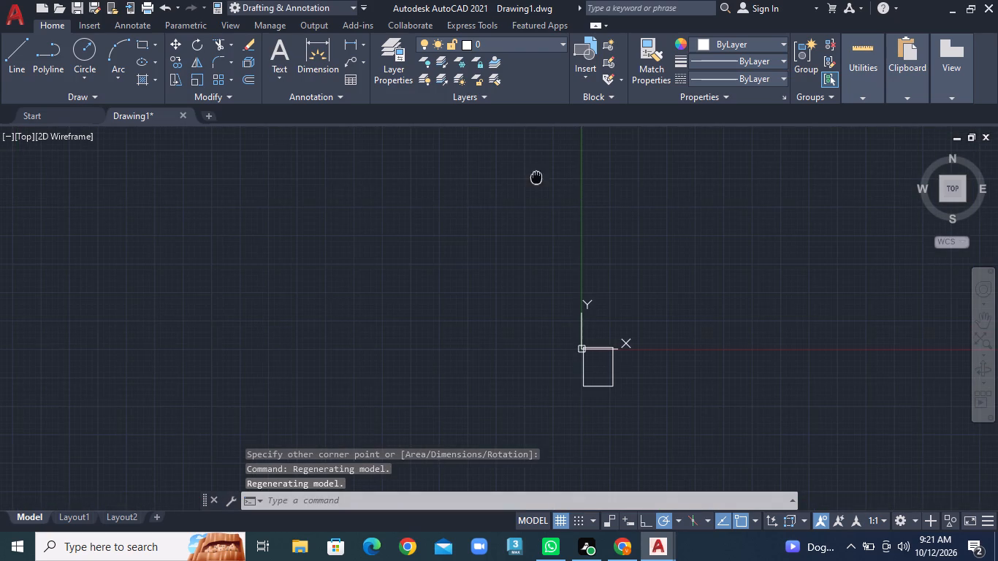
middle_click_drag(530, 166, 498, 150)
scroll(521, 215, "up", 3)
middle_click_drag(515, 201, 568, 358)
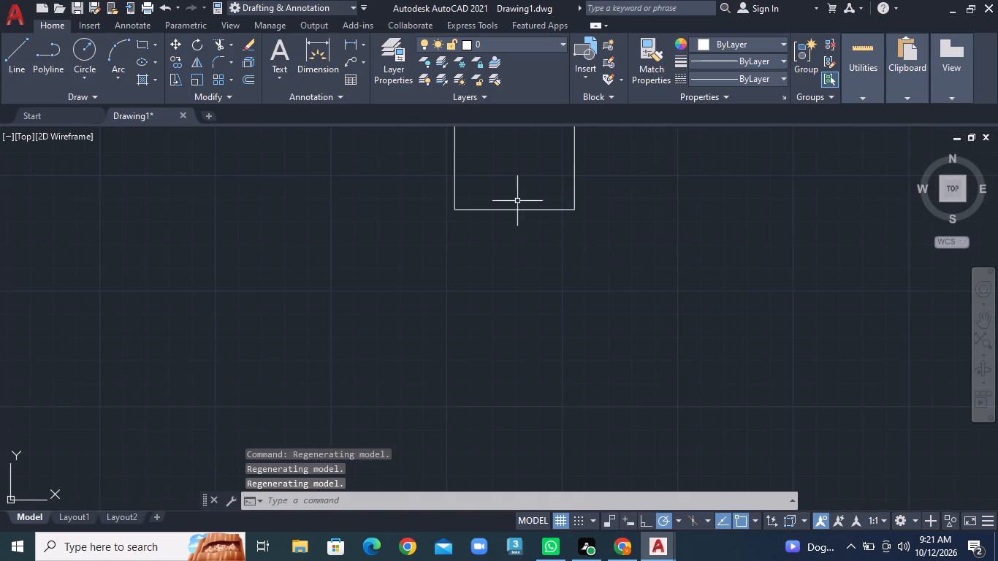
middle_click_drag(517, 200, 573, 370)
left_click(500, 223)
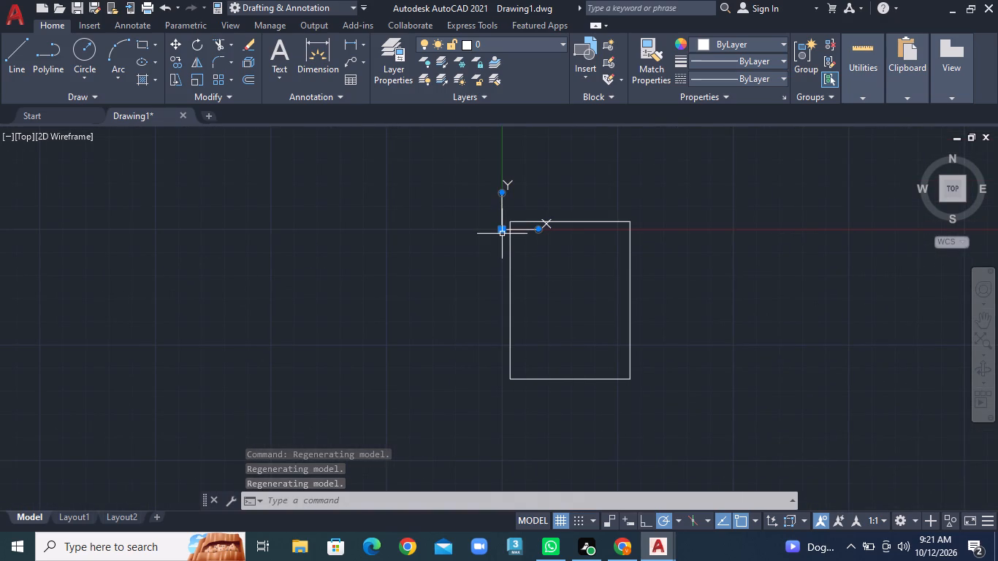
left_click_drag(502, 234, 220, 427)
left_click_drag(503, 226, 37, 495)
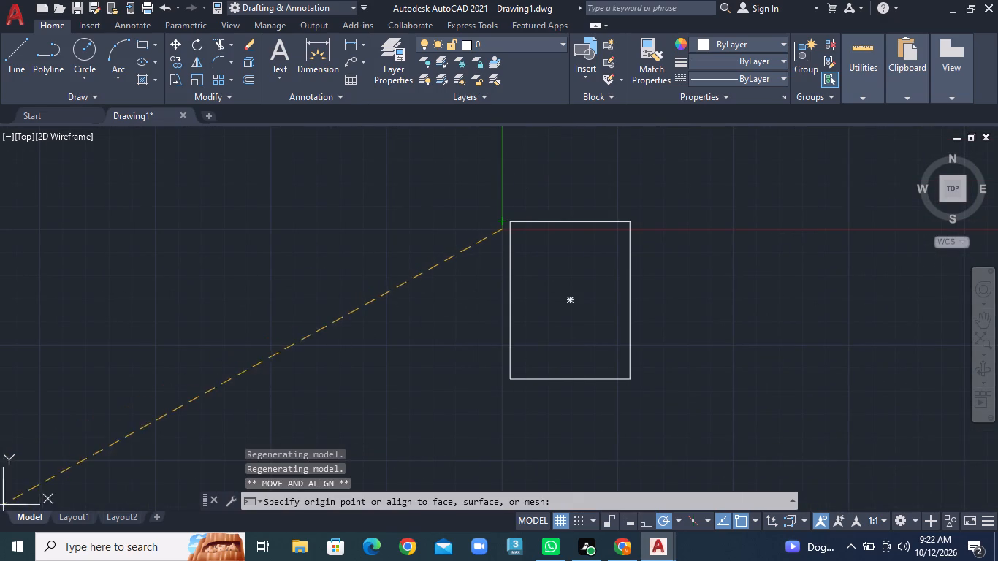
left_click_drag(37, 495, 56, 489)
left_click(57, 488)
Offset the rectangle 9" inward to form the outer wall thickness.
middle_click_drag(556, 348, 484, 349)
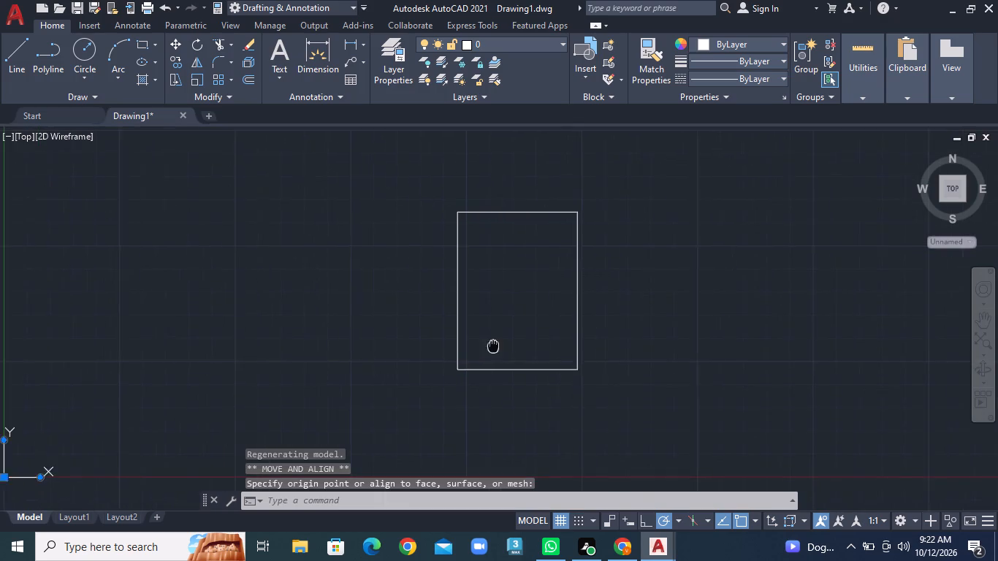
middle_click_drag(484, 349, 442, 360)
left_click(249, 73)
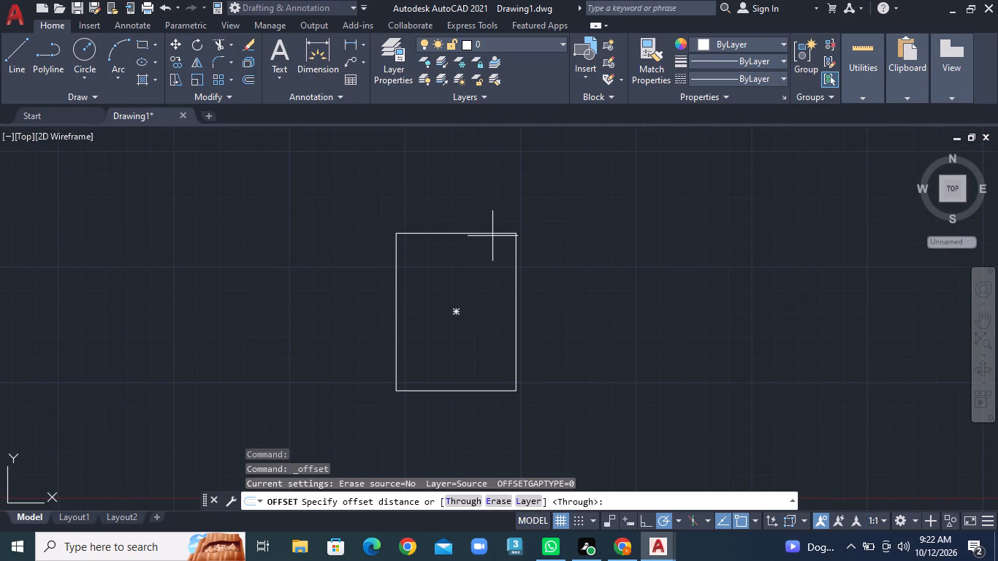
type("9\"")
key("Return")
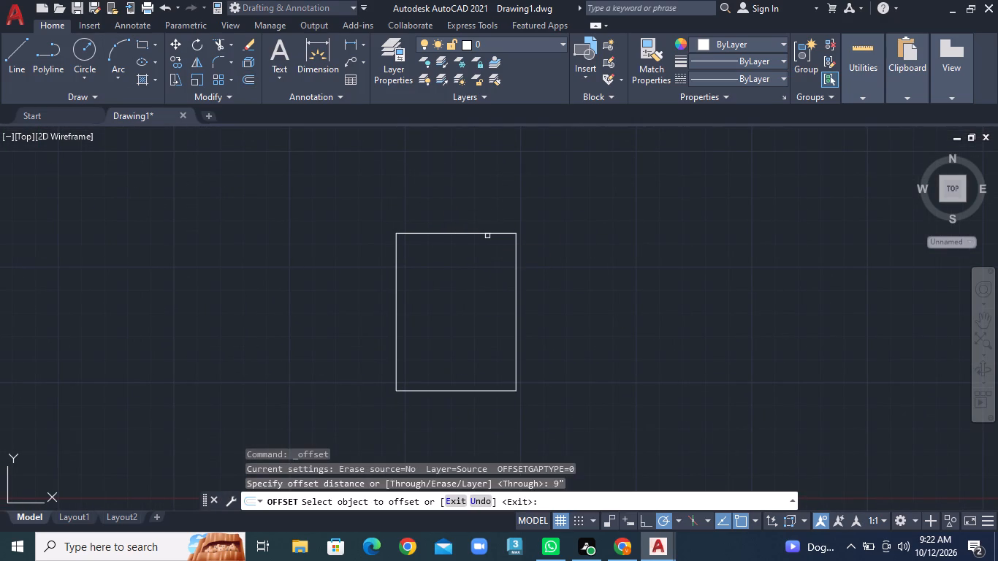
left_click(437, 234)
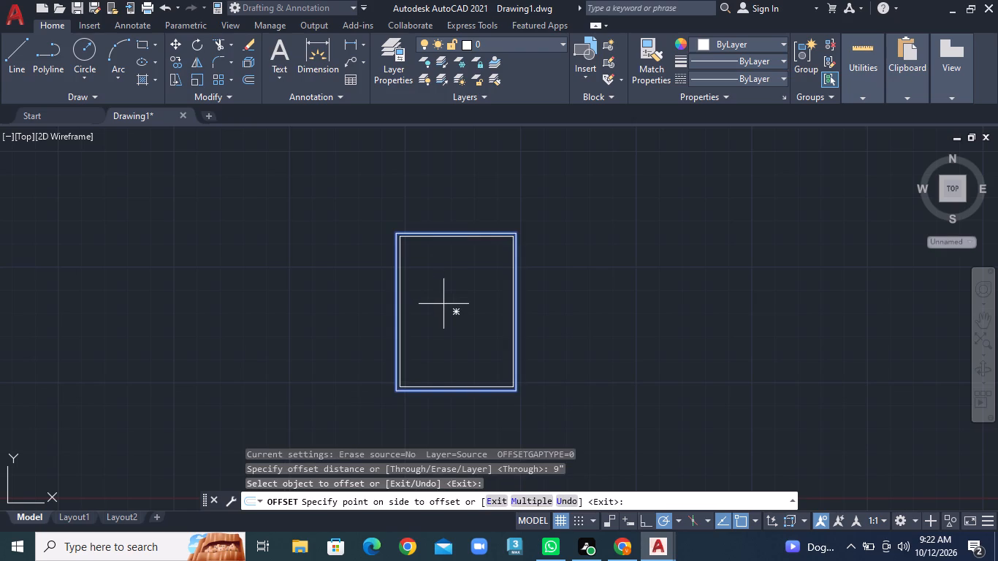
left_click(443, 304)
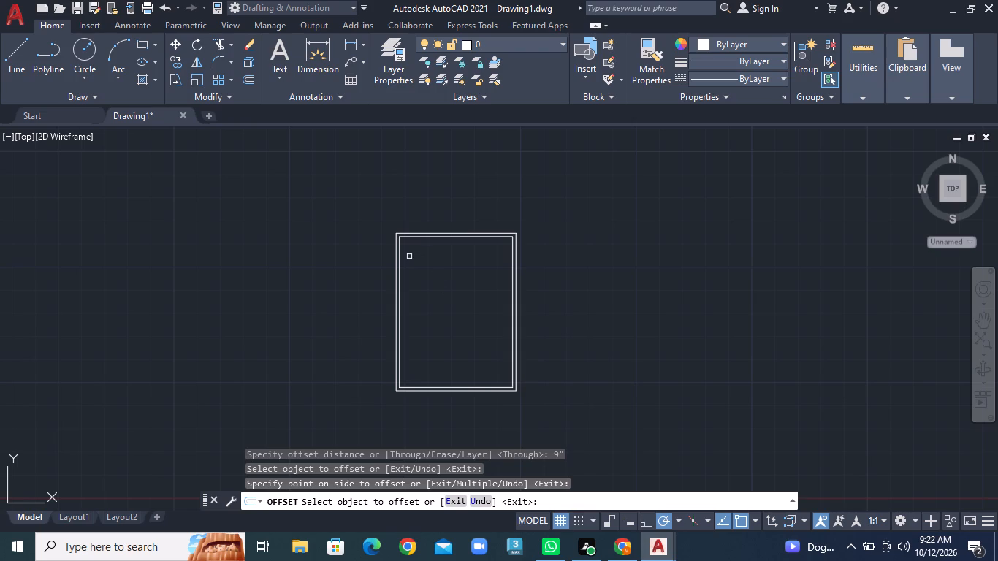
key("Escape")
Explode the inner rectangle into separate lines.
key("x")
key("Return")
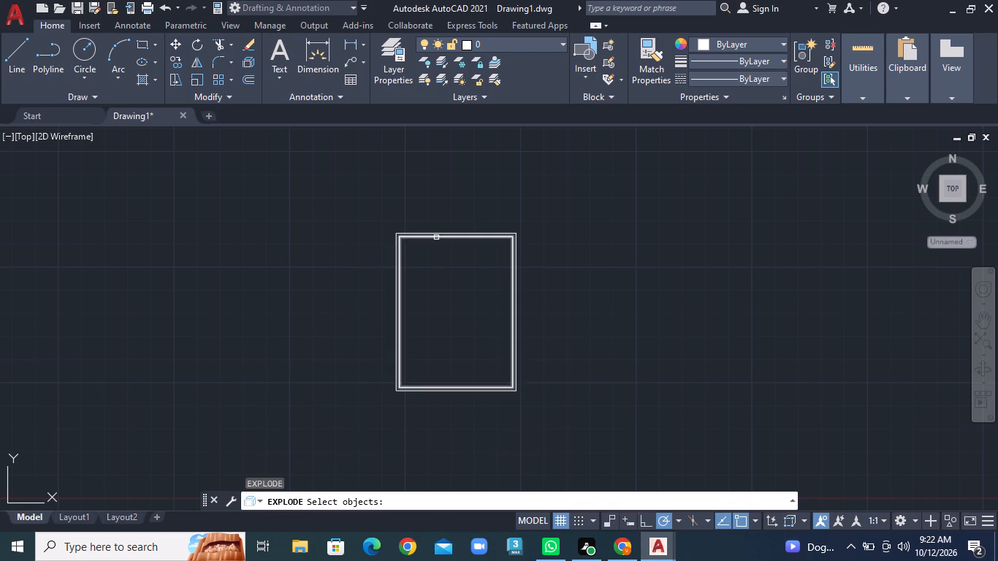
left_click(436, 237)
key("Return")
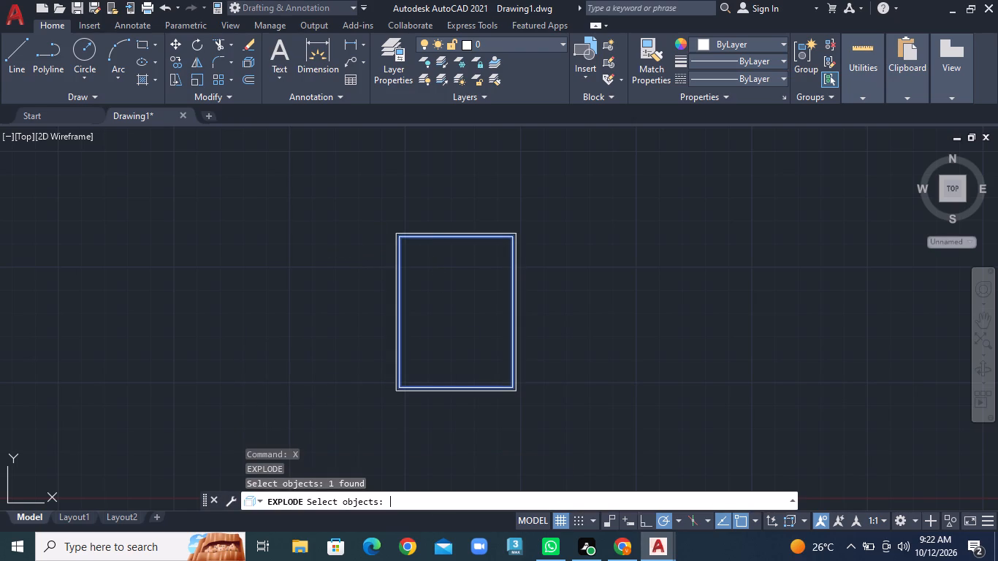
Offset the inner line of the left wall 11' to the right, into the building.
scroll(441, 267, "up", 2)
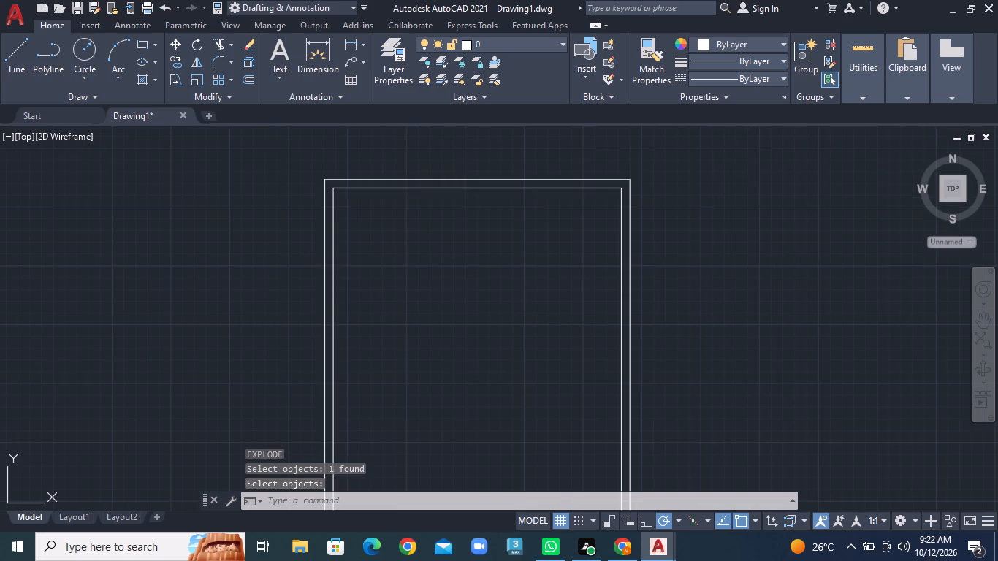
left_click(251, 78)
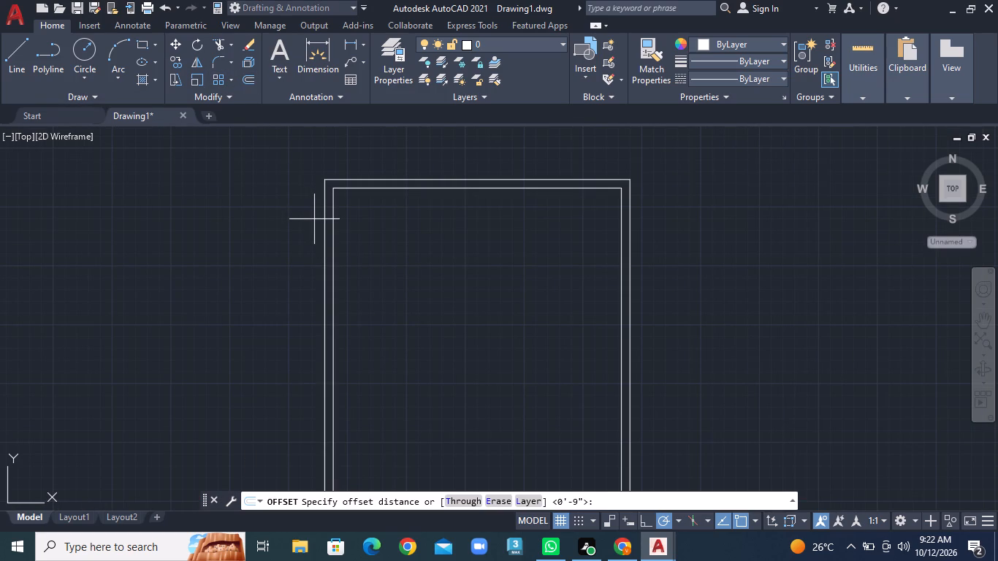
type("11")
key("apostrophe")
key("Return")
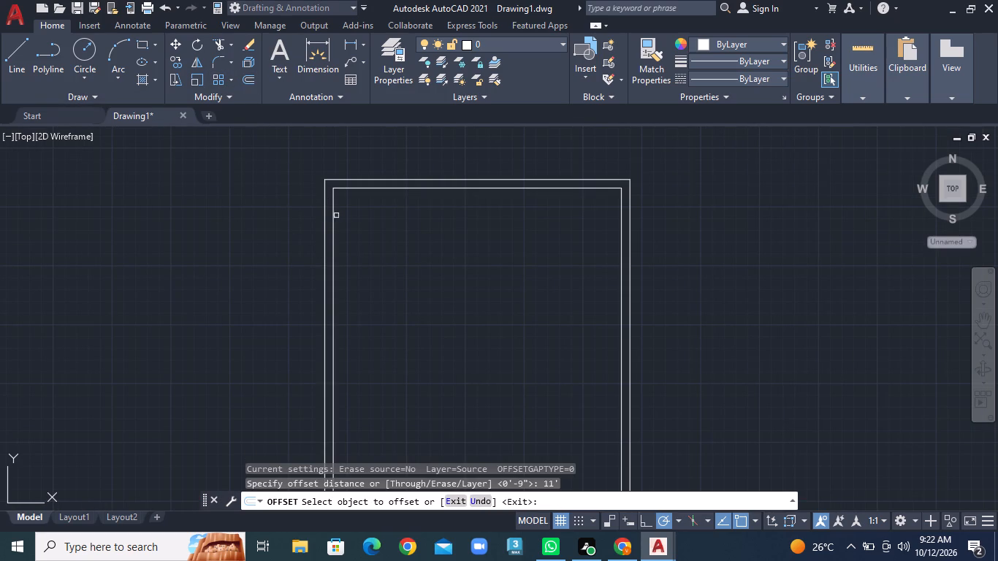
left_click(335, 224)
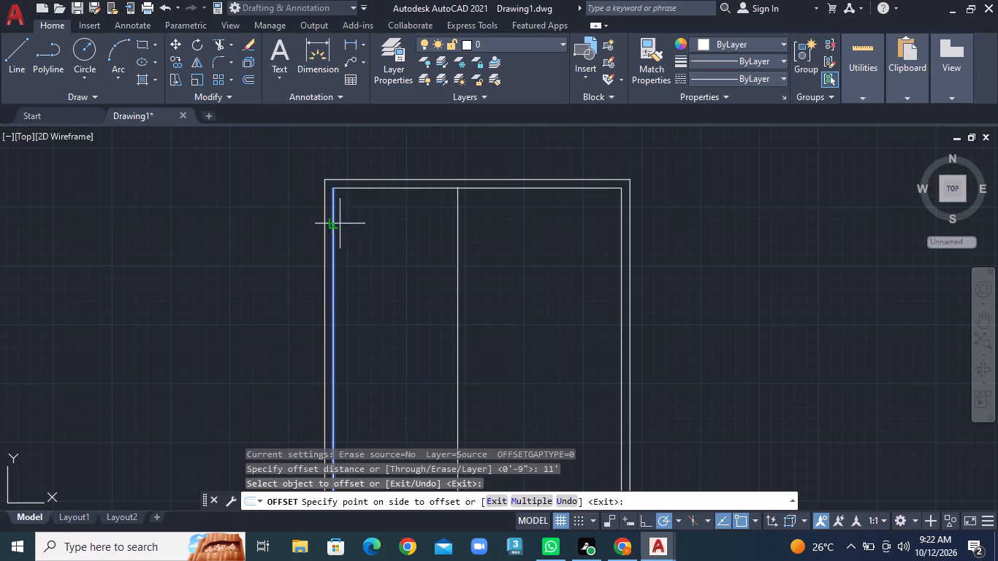
left_click(474, 240)
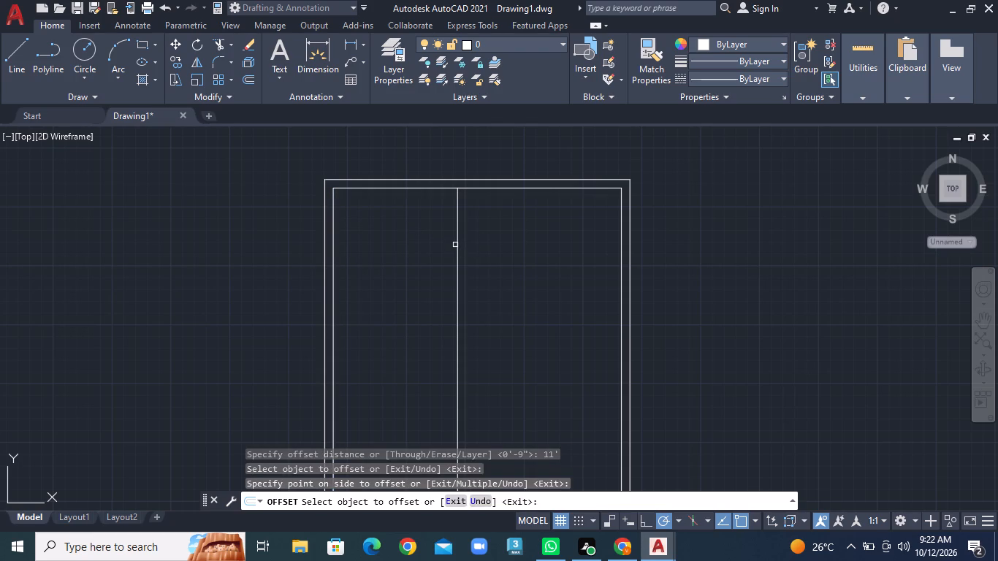
key("Escape")
Offset the new vertical partition line 9" to the right to give the interior wall its thickness.
left_click(249, 82)
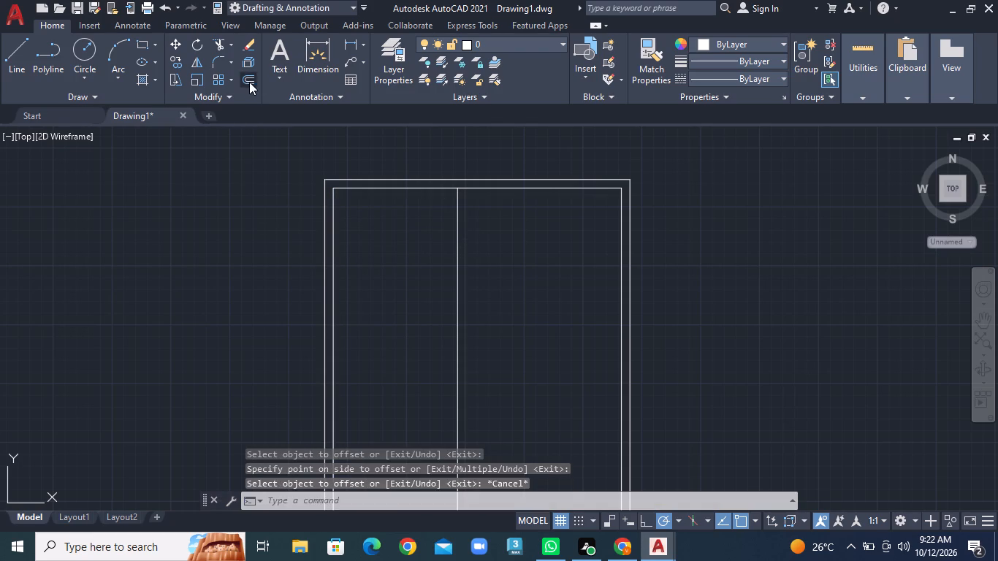
type("9\"")
key("Return")
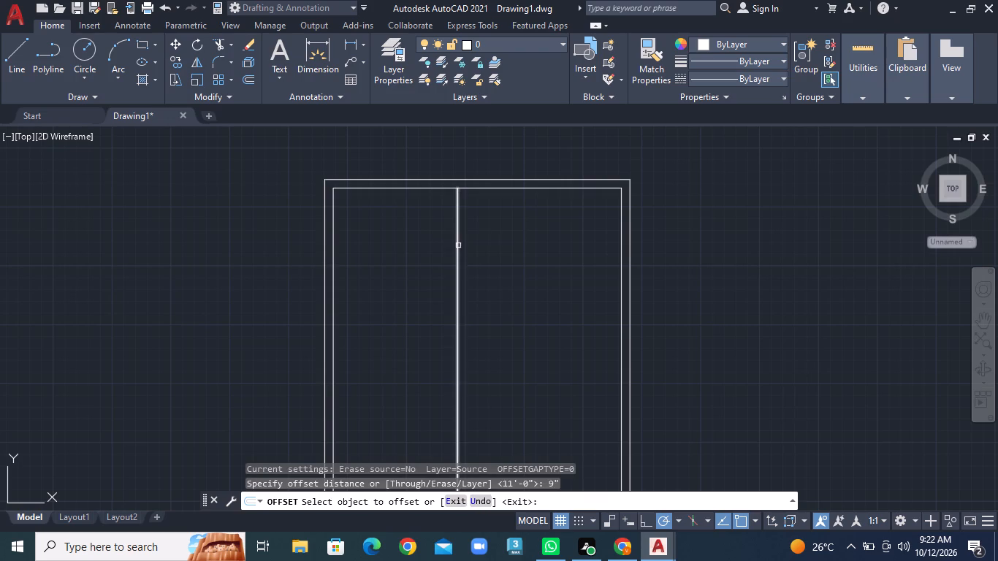
left_click(458, 245)
left_click(495, 245)
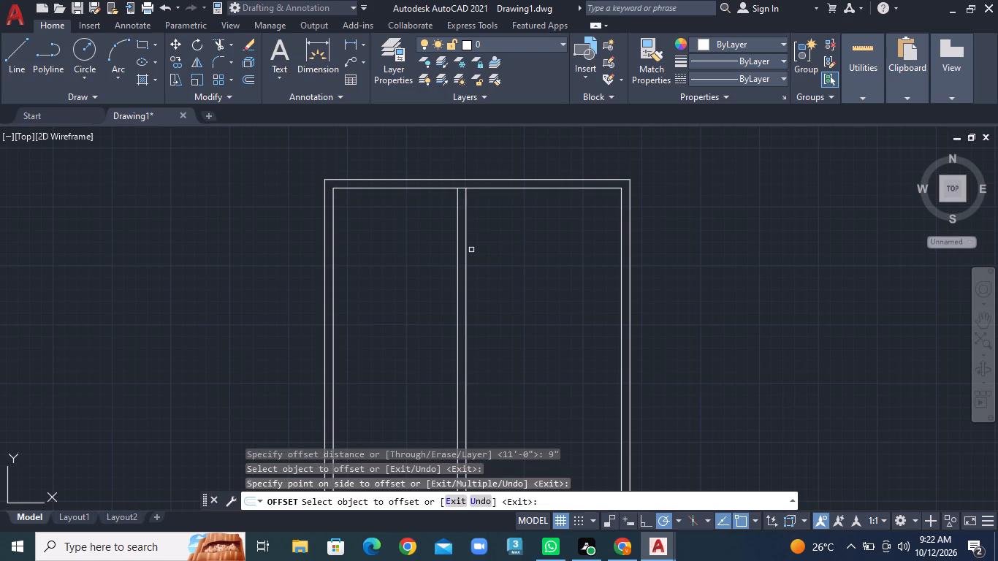
Offset the right-hand line of the vertical partition wall 4' to the right.
key("Escape")
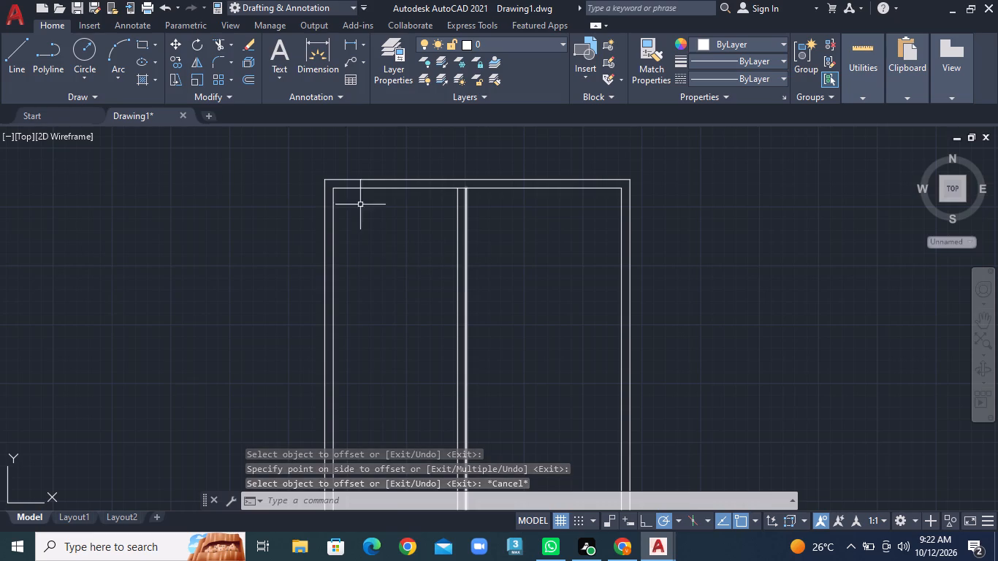
left_click(254, 78)
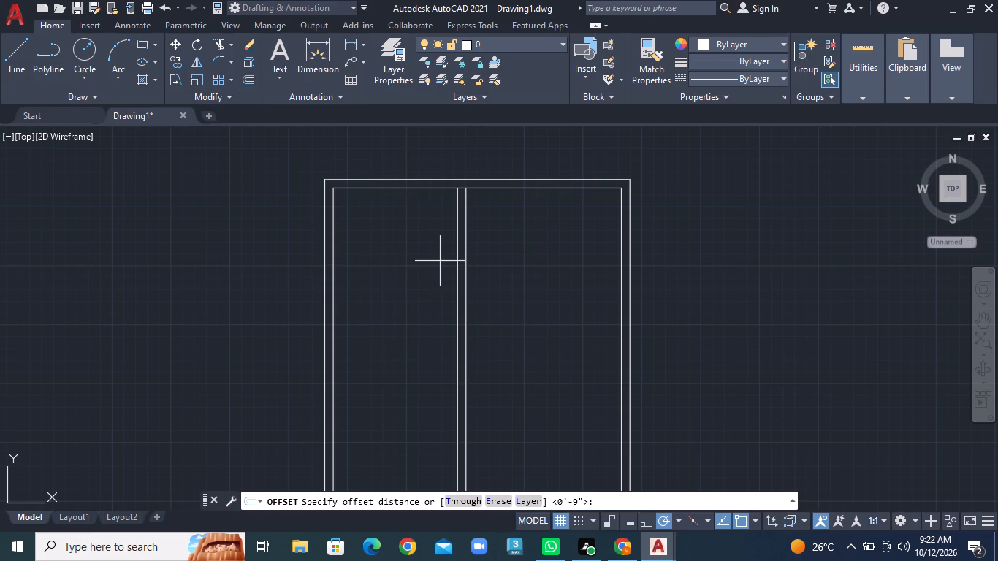
type("4'")
key("Return")
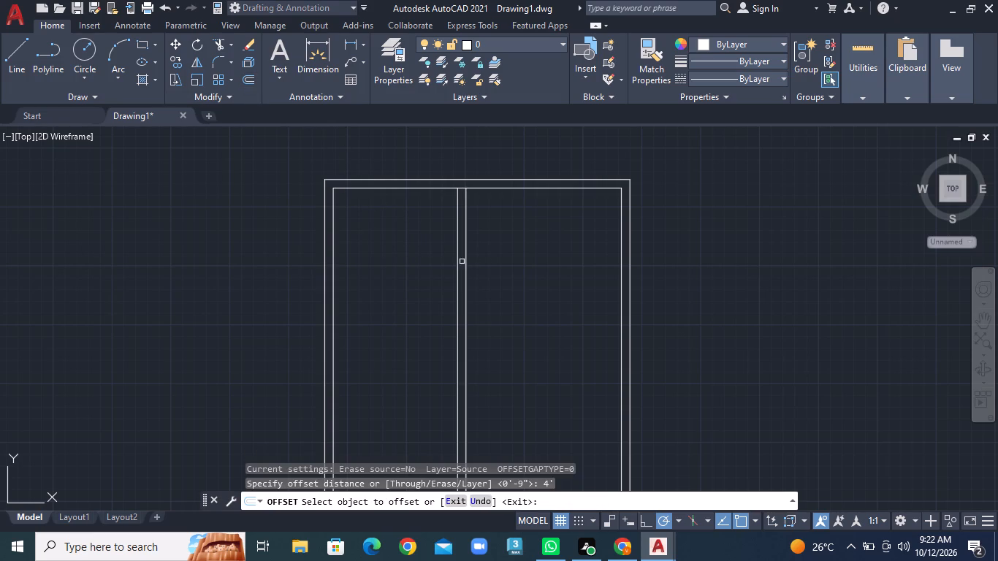
left_click(465, 262)
left_click(517, 268)
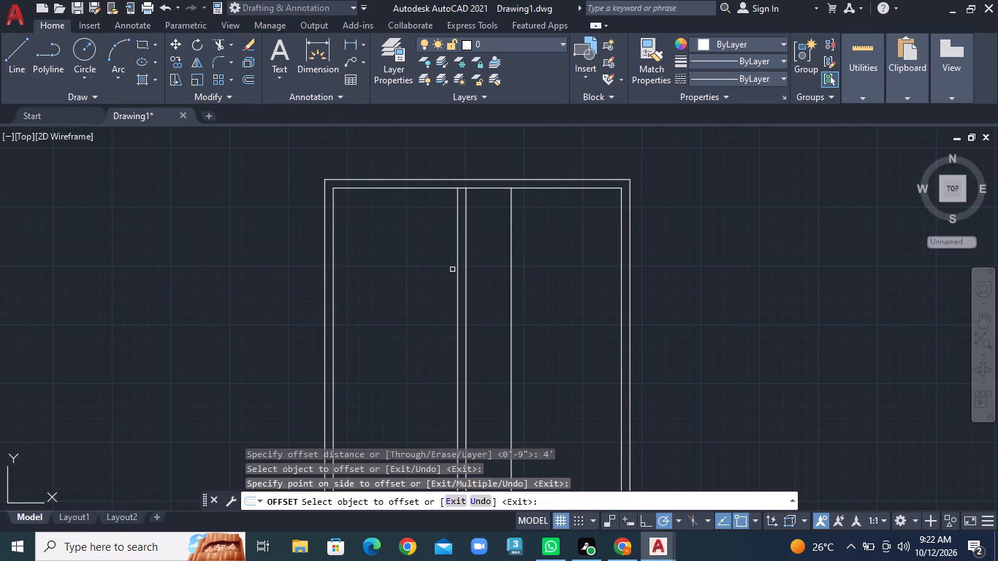
Offset the new vertical line 9" to the right to form the second vertical partition wall.
left_click(243, 80)
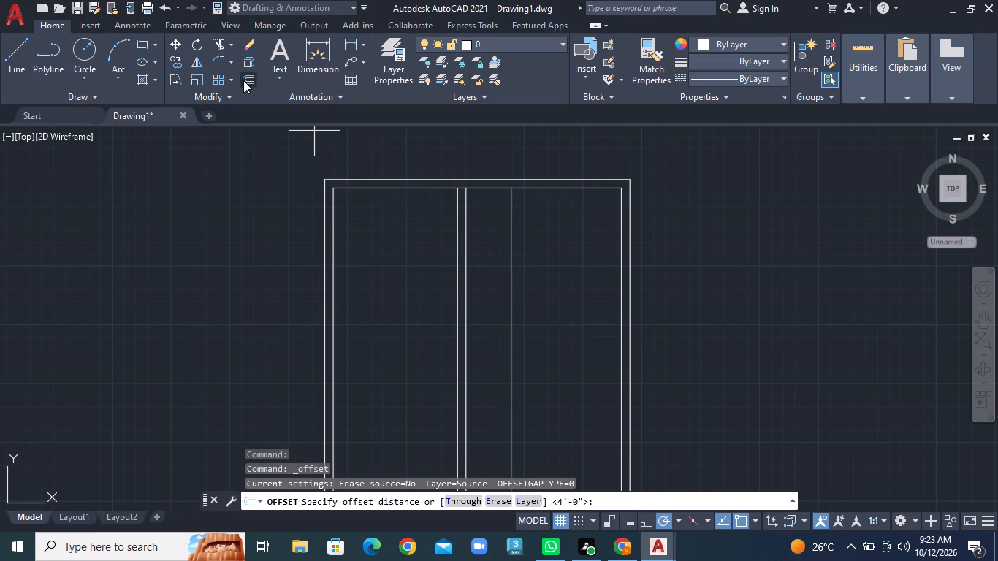
type("9\"")
key("Return")
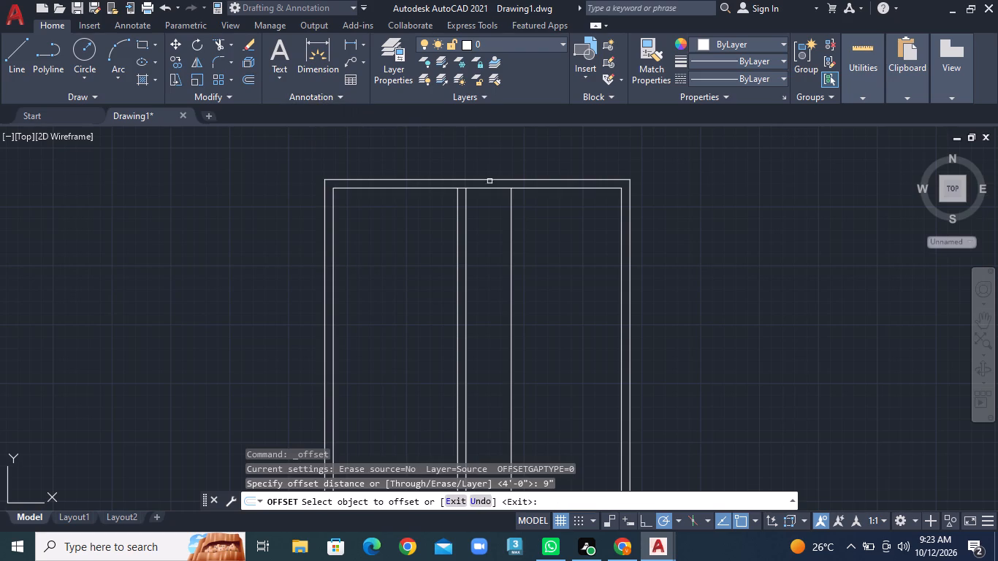
left_click(511, 250)
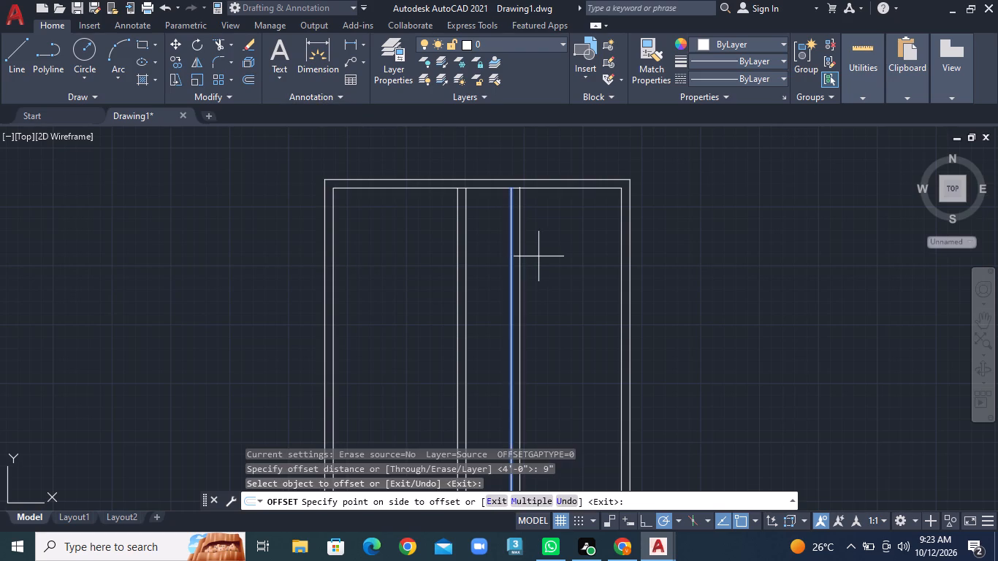
left_click(540, 256)
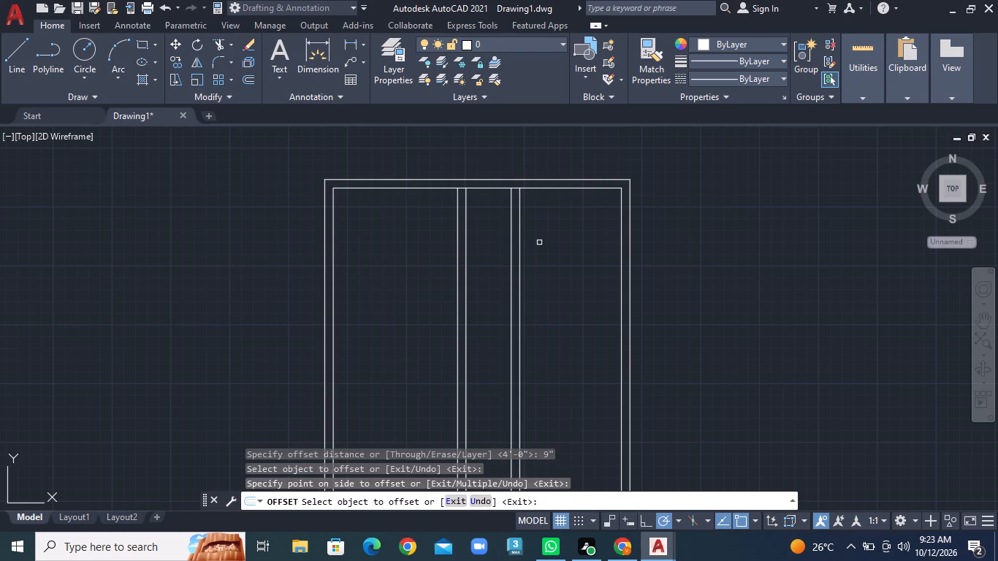
Offset the inner line of the top wall 11' downward into the building.
left_click(245, 82)
key("1")
type("1'")
key("Return")
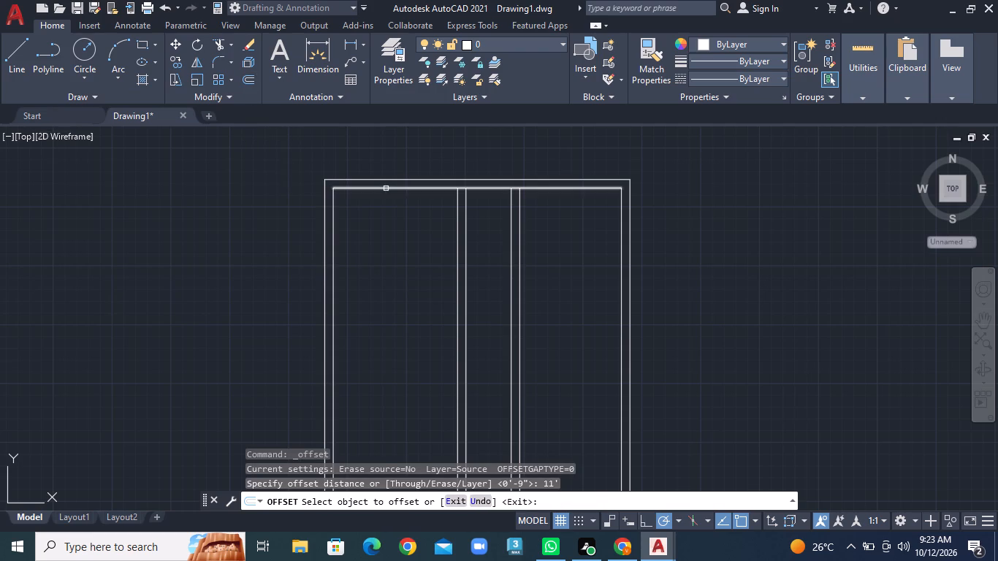
left_click(386, 188)
left_click(374, 294)
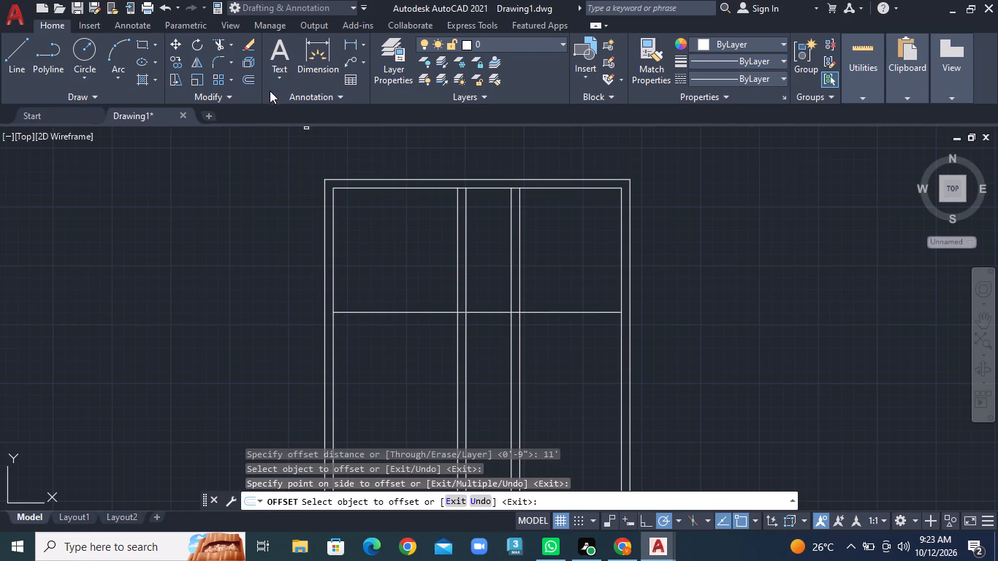
Offset the new horizontal line 9" downward to give the horizontal partition wall its thickness.
left_click(247, 77)
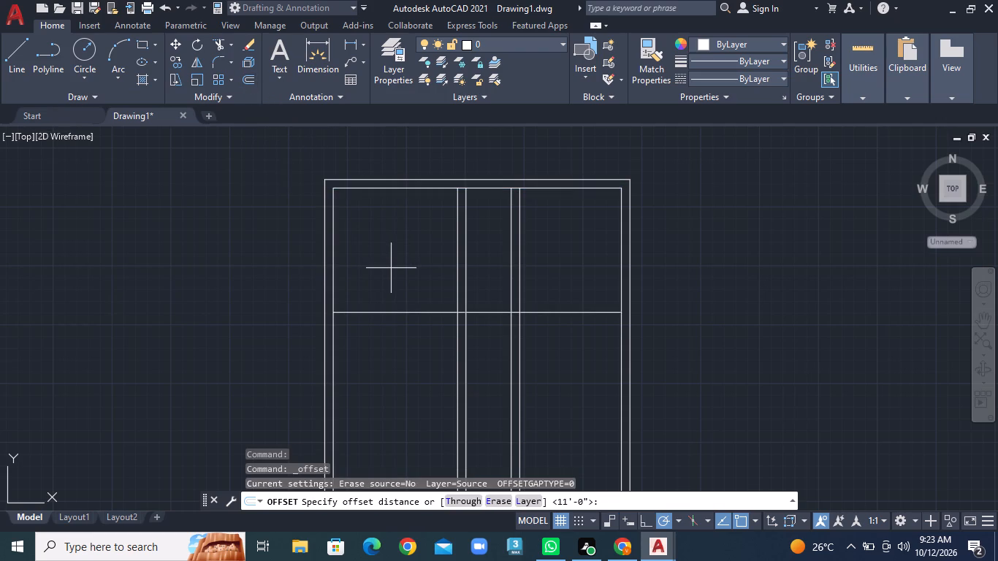
type("9\"")
key("Return")
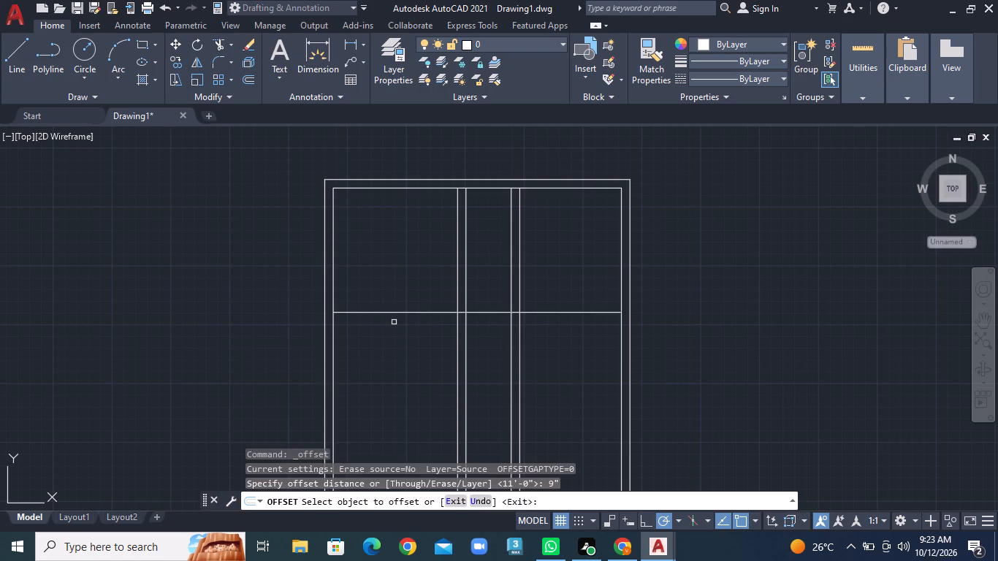
left_click(395, 311)
left_click(392, 359)
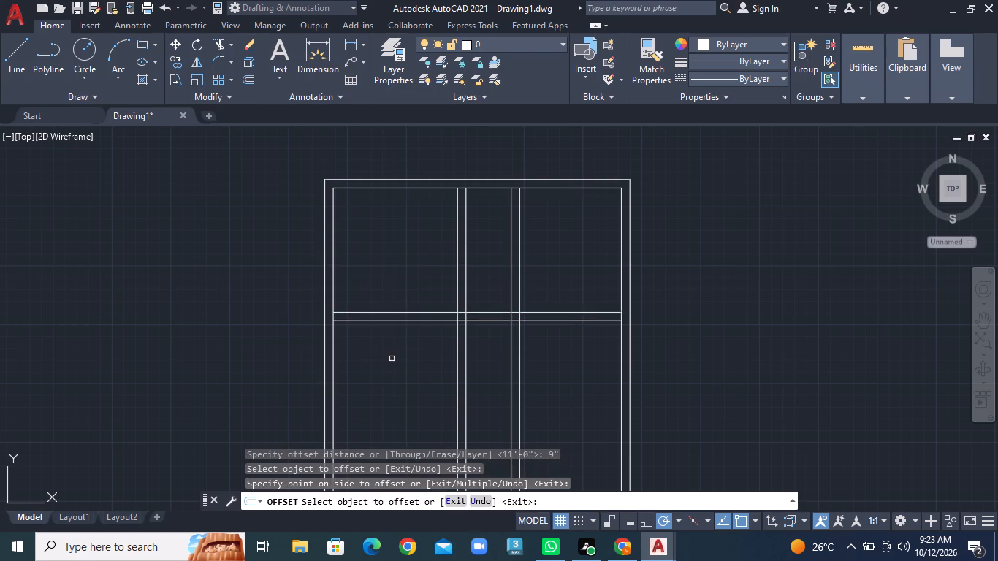
Offset the inner line of the top wall 6'6" downward into the building.
left_click(255, 80)
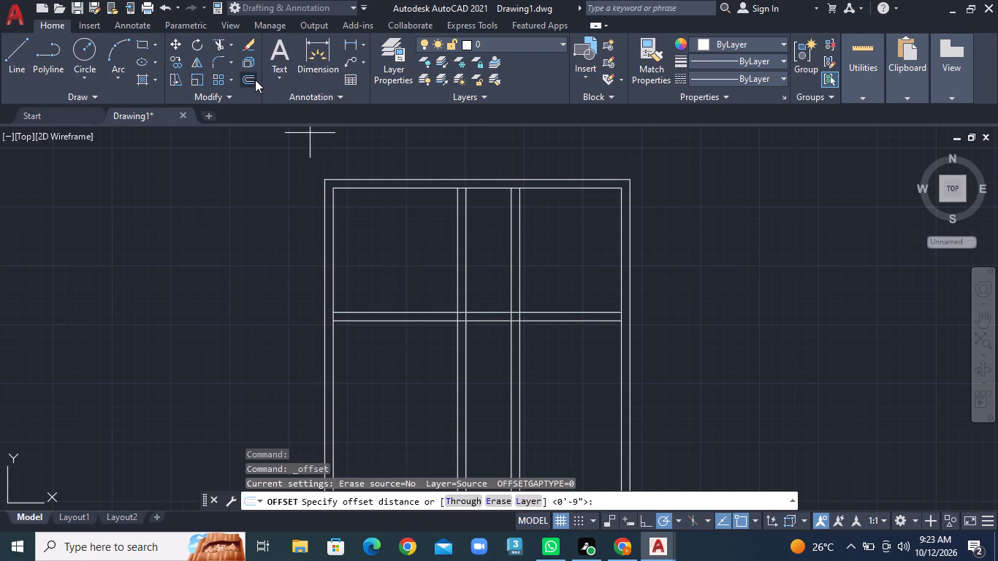
key("9")
key("BackSpace")
type("6'6")
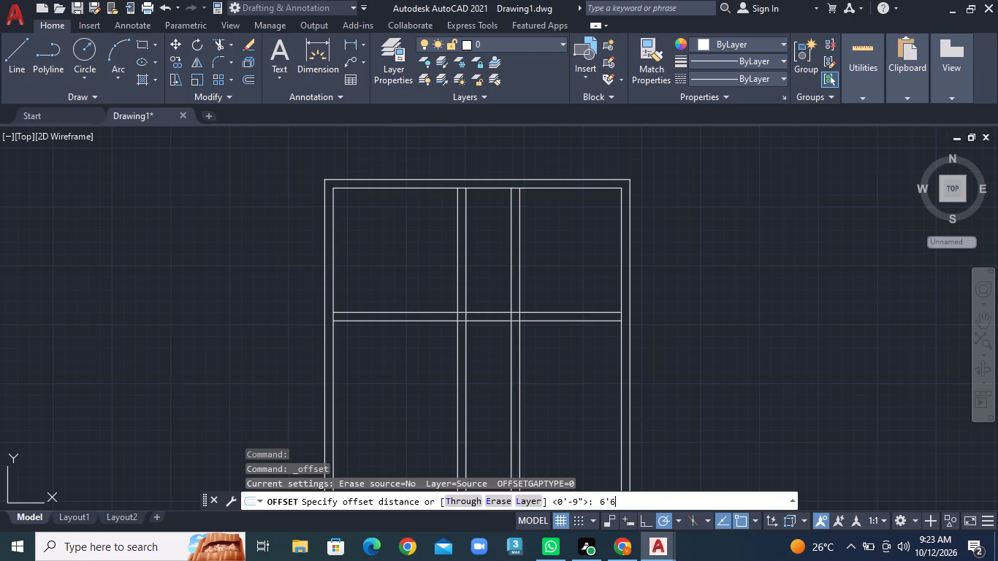
key("shift+quotedbl")
key("Return")
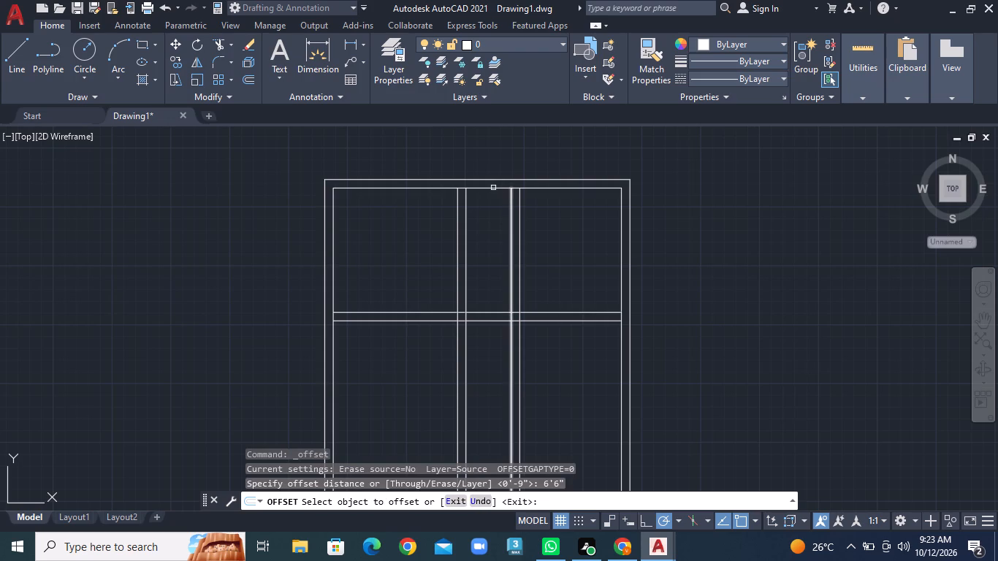
left_click(490, 188)
left_click(481, 255)
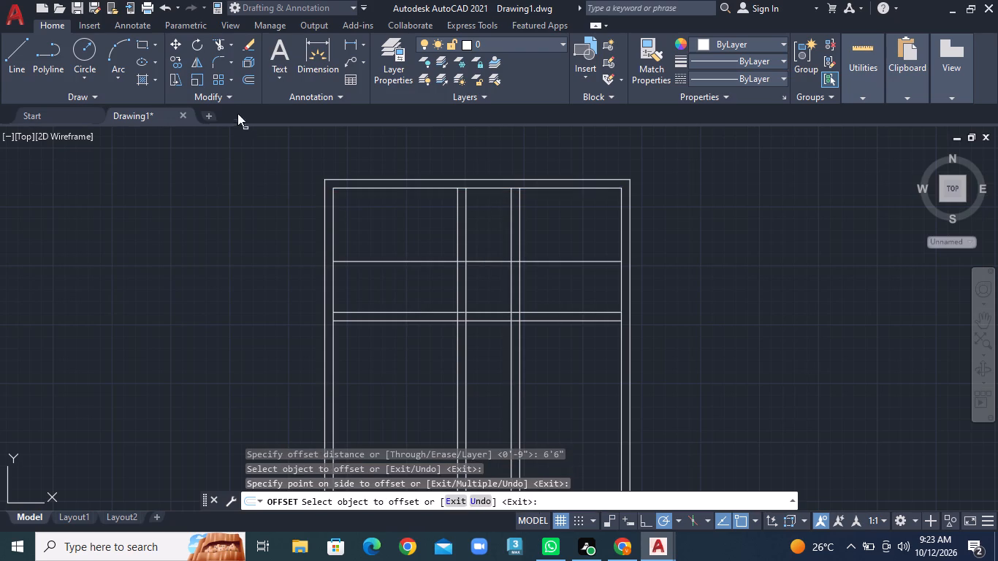
Offset the new upper horizontal line 9" downward to form the second horizontal partition wall.
left_click(245, 74)
type("9\"")
key("Return")
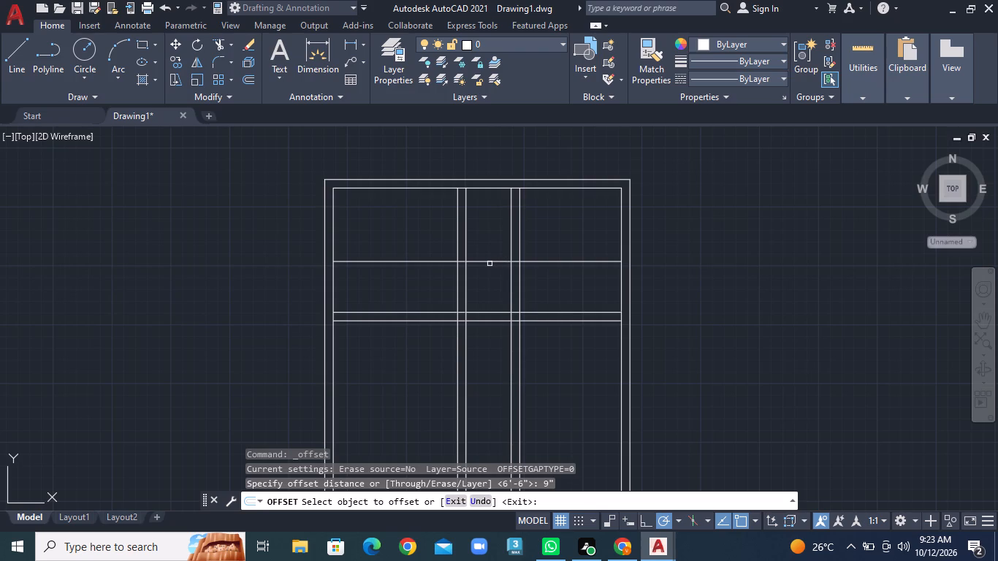
left_click(487, 262)
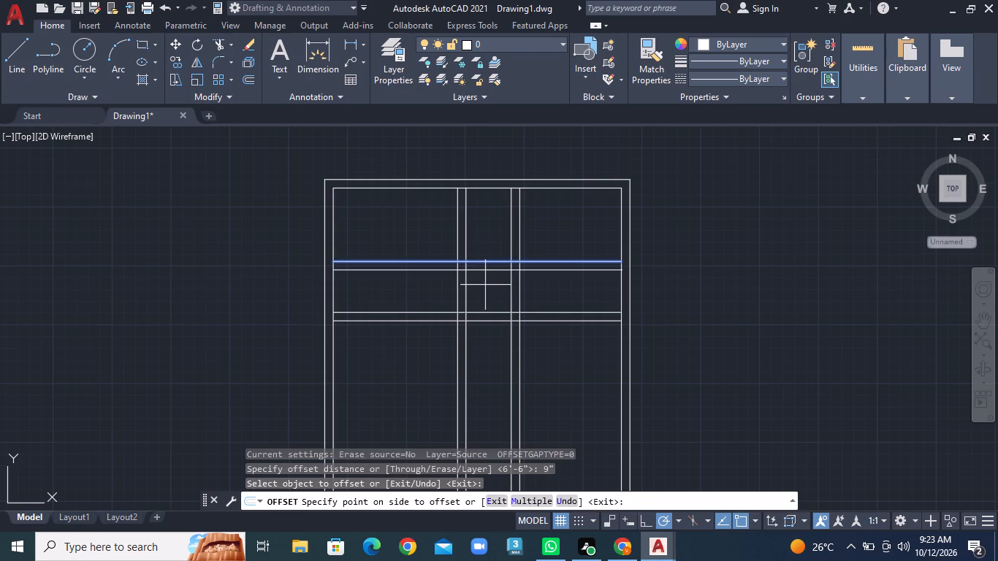
left_click(485, 285)
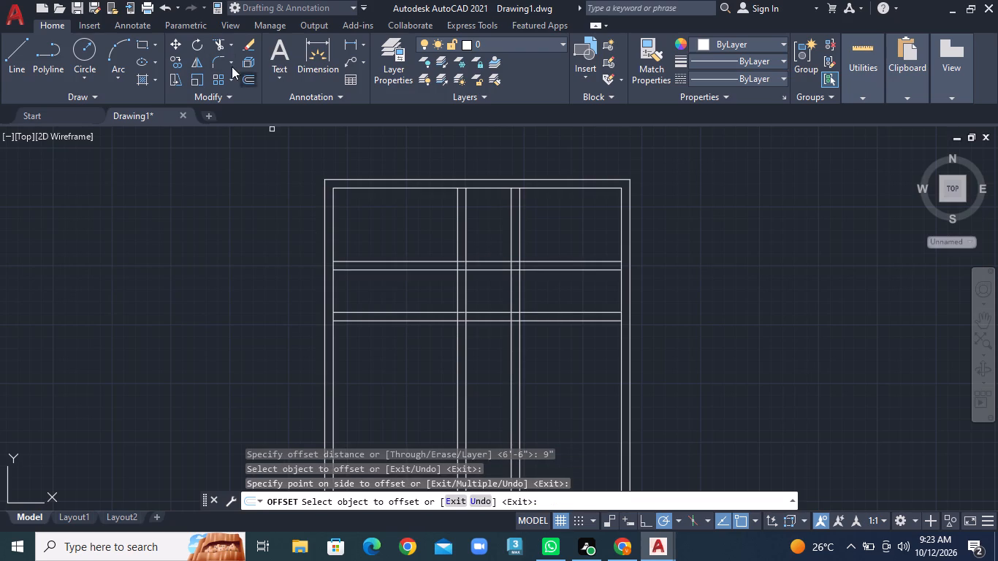
Trim both lines of the lower horizontal partition where they cross the passage between the two vertical partitions.
left_click(231, 44)
left_click(240, 61)
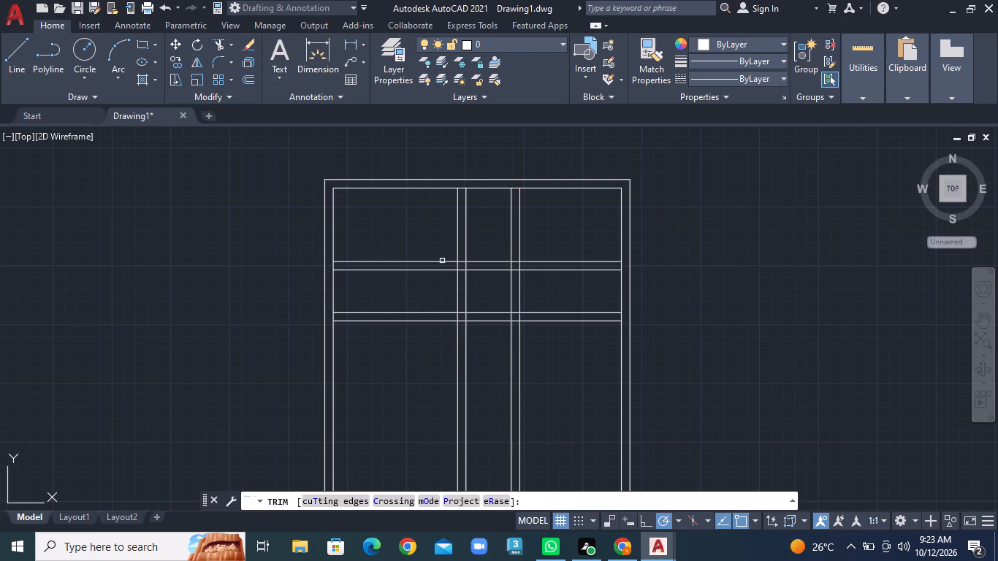
left_click_drag(490, 293, 484, 354)
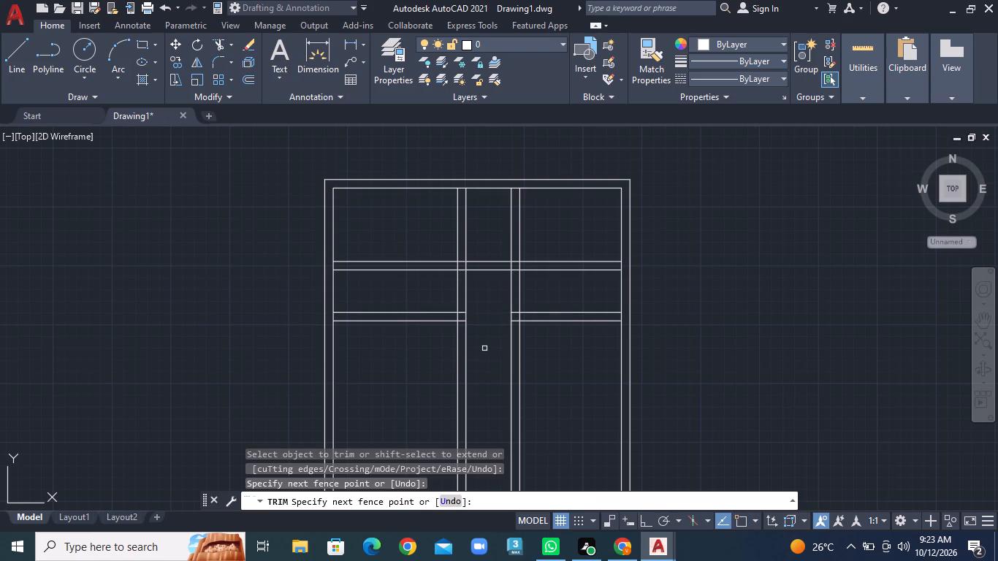
Offset the bottom line of the left-hand section of the lower horizontal partition 6'6" downward.
scroll(484, 351, "down", 1)
middle_click_drag(484, 351, 469, 250)
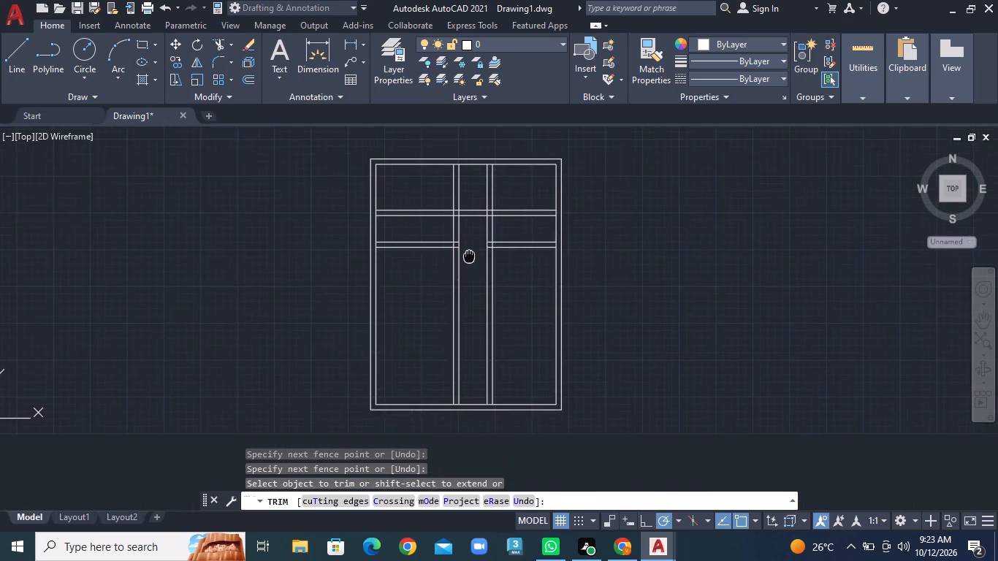
middle_click_drag(469, 250, 469, 243)
left_click(251, 83)
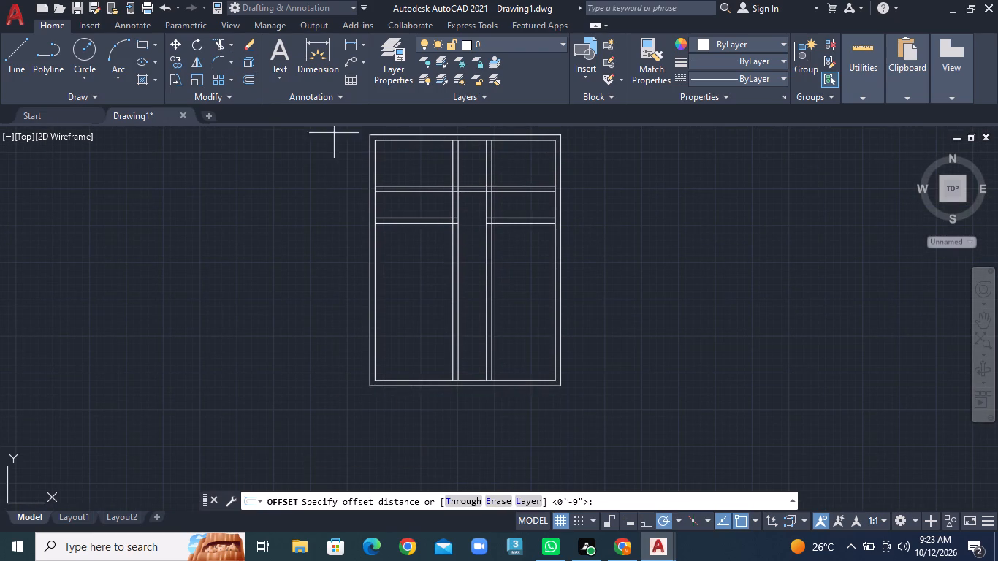
key("6")
type("'6\"")
key("Return")
scroll(451, 196, "up", 2)
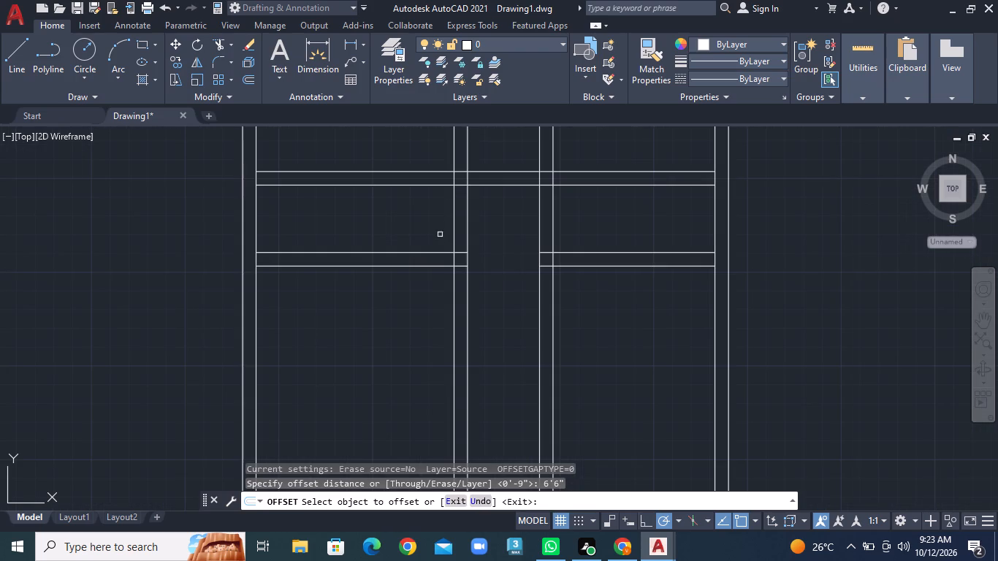
left_click(400, 266)
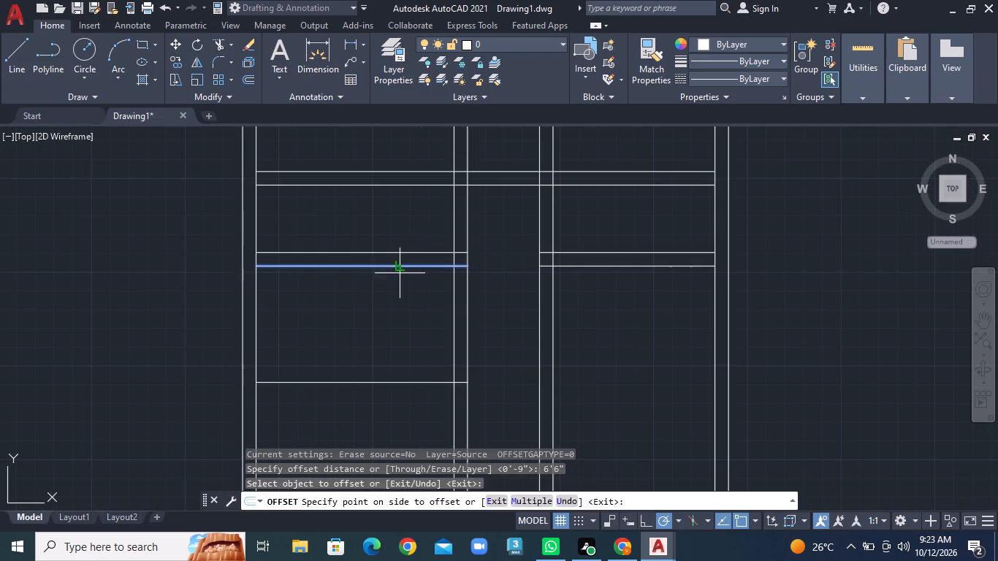
left_click(397, 354)
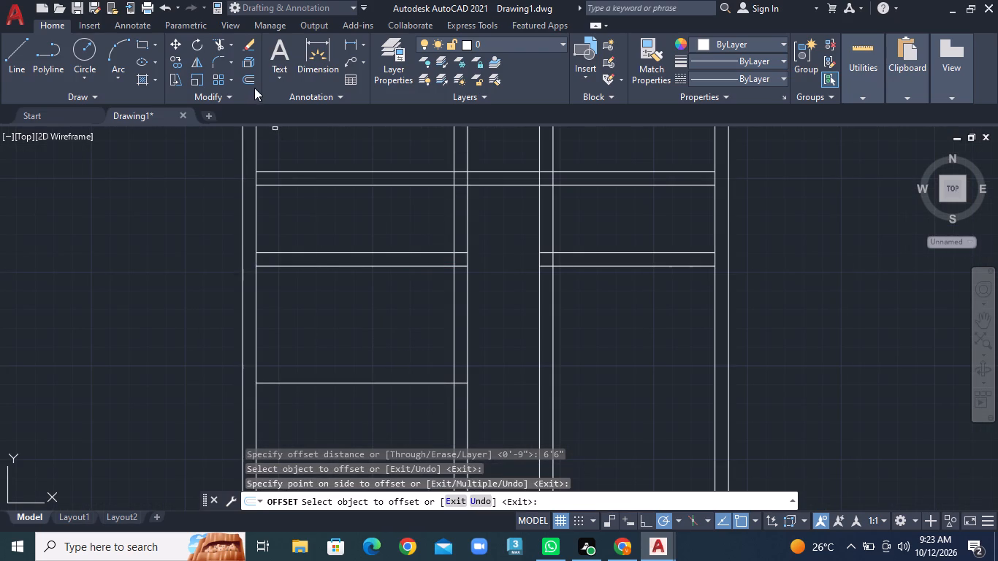
Offset the new line in the left-hand room 9" downward to give that partition wall its thickness.
left_click(248, 83)
type("9\"")
key("Return")
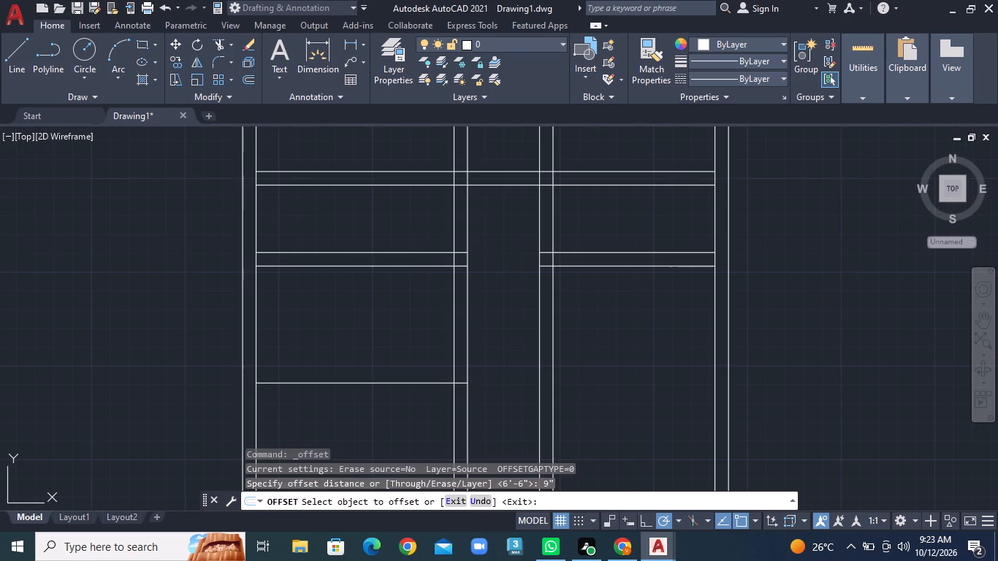
scroll(365, 330, "down", 1)
middle_click_drag(456, 286, 449, 243)
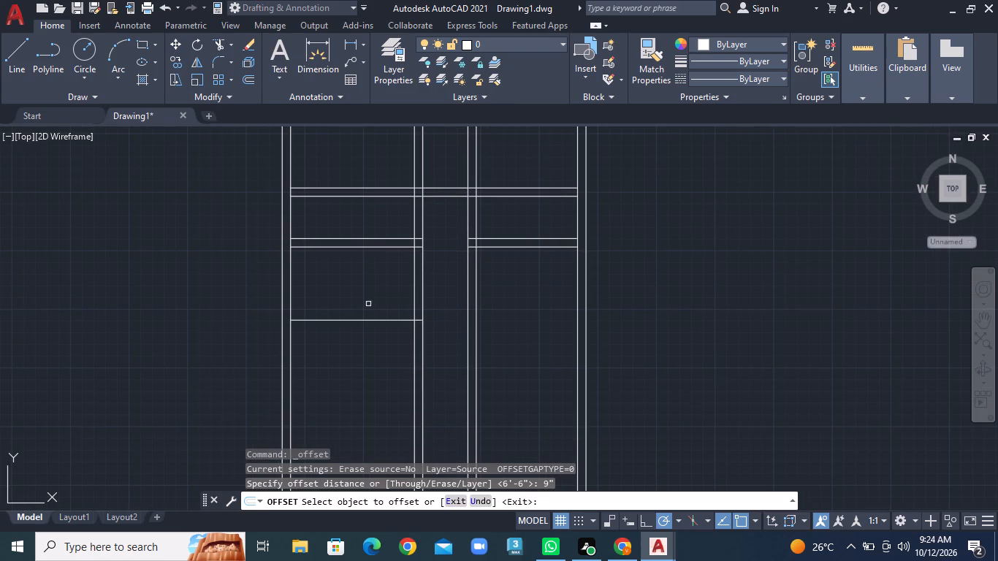
left_click(353, 321)
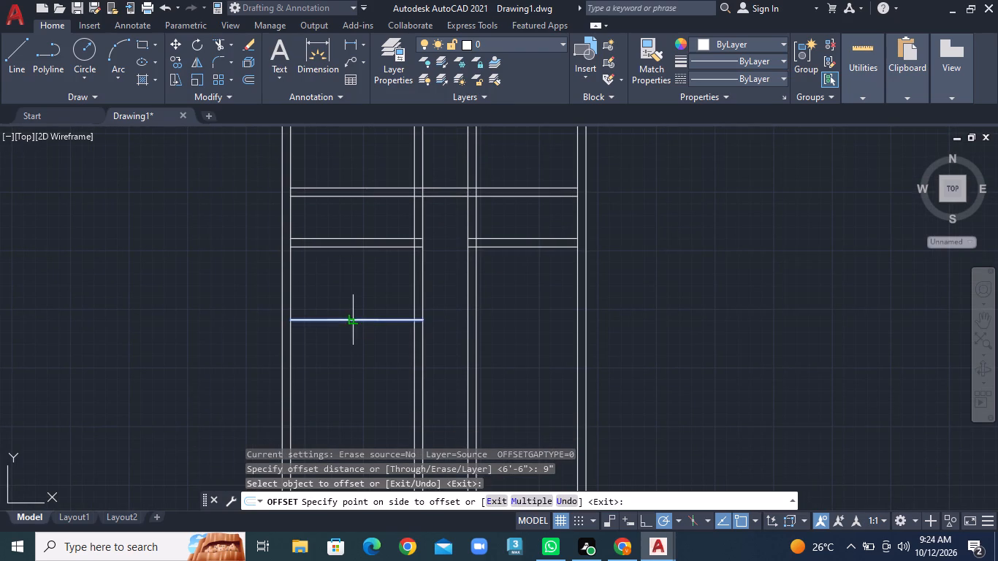
left_click(353, 359)
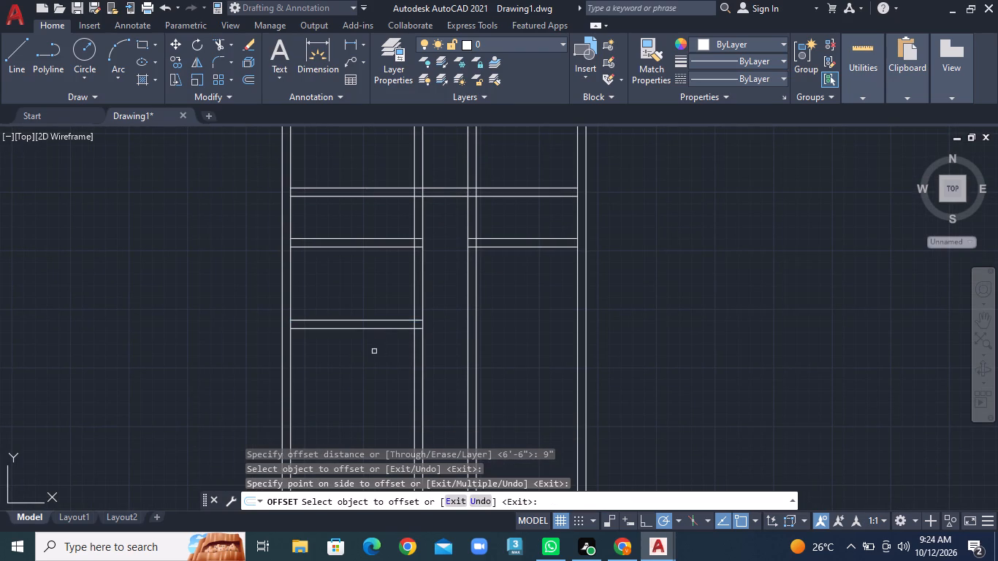
Offset the bottom line of the right-hand section of the lower horizontal partition 10'10" downward.
middle_click_drag(391, 349, 374, 270)
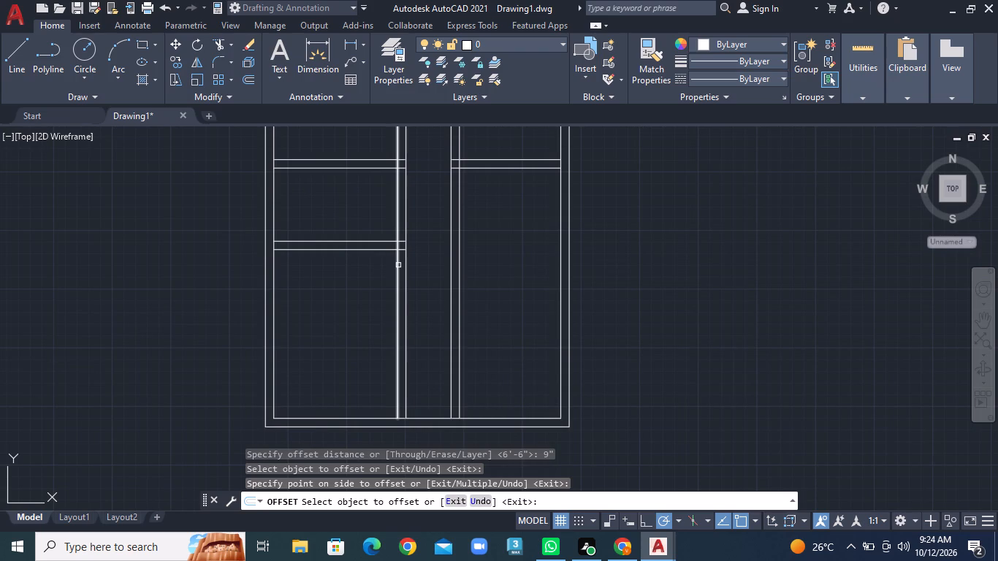
left_click(254, 72)
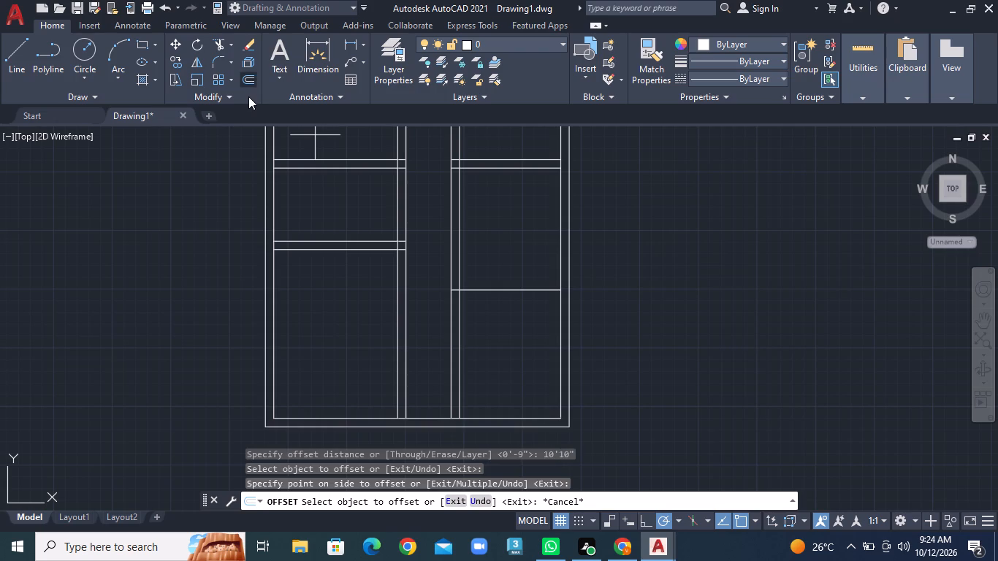
Offset the new line in the right-hand room 9" downward to give that partition wall its thickness.
key("9")
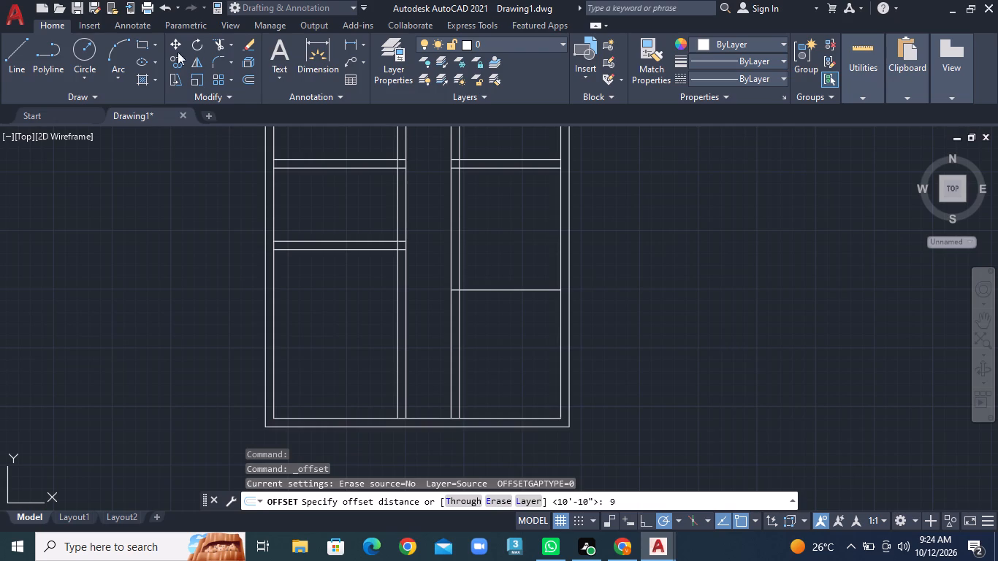
left_click(490, 289)
left_click(484, 335)
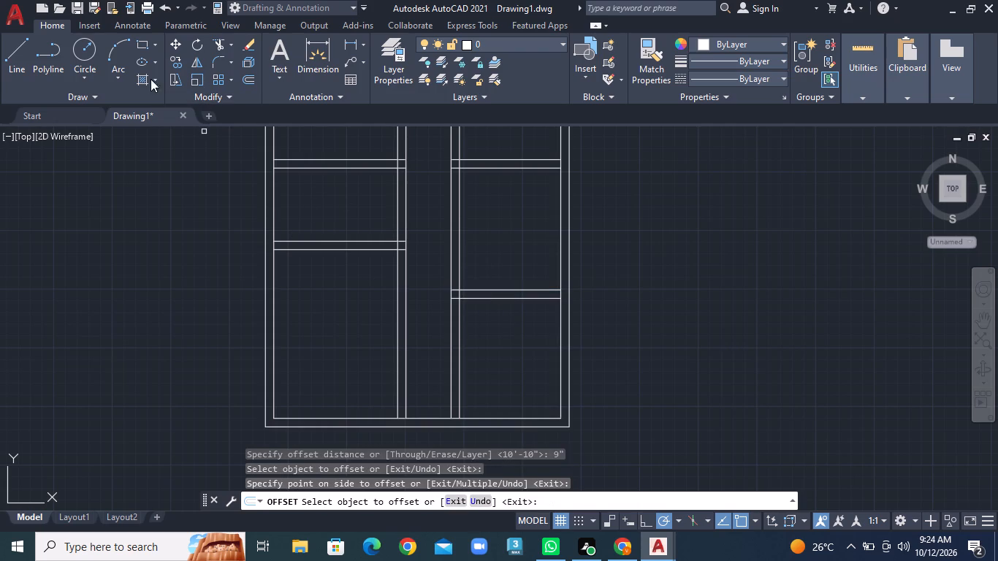
Draw two lines continuing both faces of the new right-hand partition across the passage to the far line of the left vertical partition.
left_click(9, 47)
scroll(476, 262, "up", 1)
left_click(436, 305)
left_click(349, 309)
right_click(351, 309)
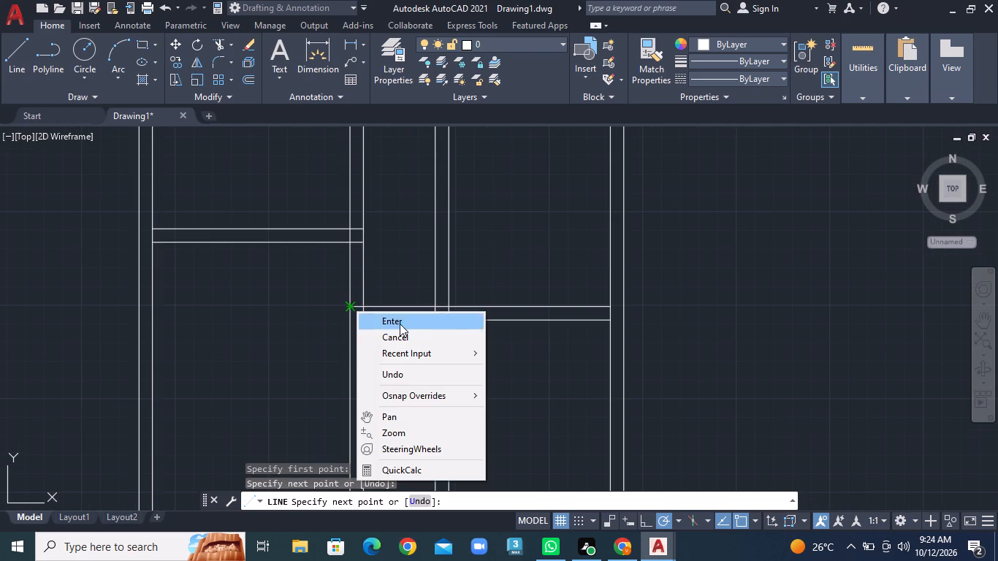
left_click(400, 324)
right_click(313, 340)
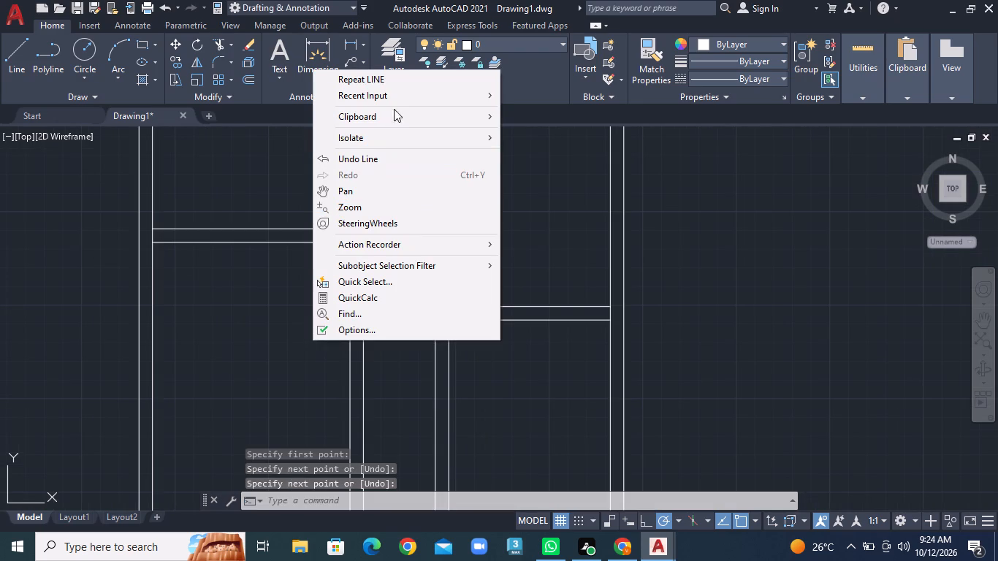
left_click(395, 83)
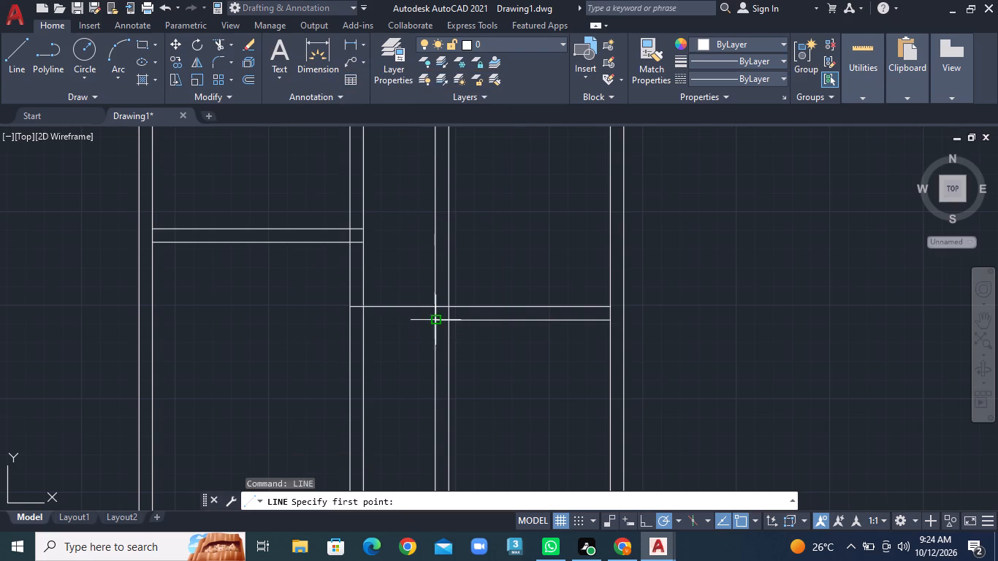
left_click(435, 315)
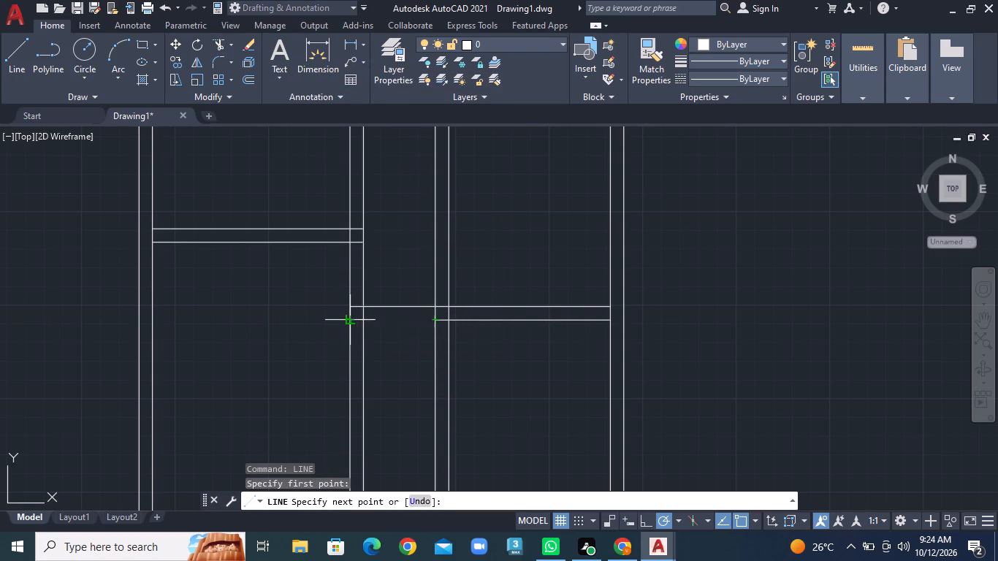
left_click(350, 323)
right_click(350, 323)
left_click(382, 330)
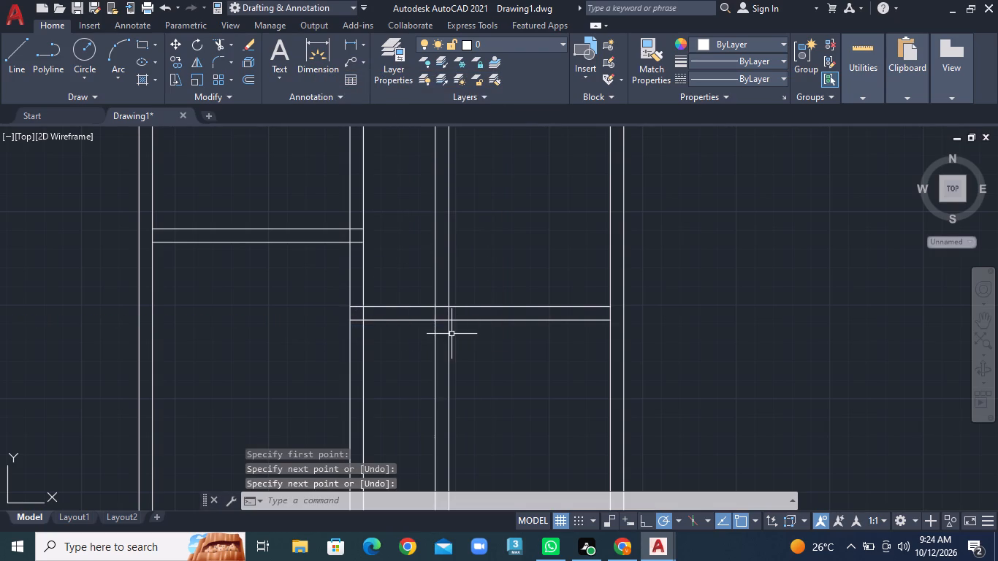
Offset the bottom line of the lowest left-hand partition 10'5" downward.
middle_click_drag(455, 356, 474, 246)
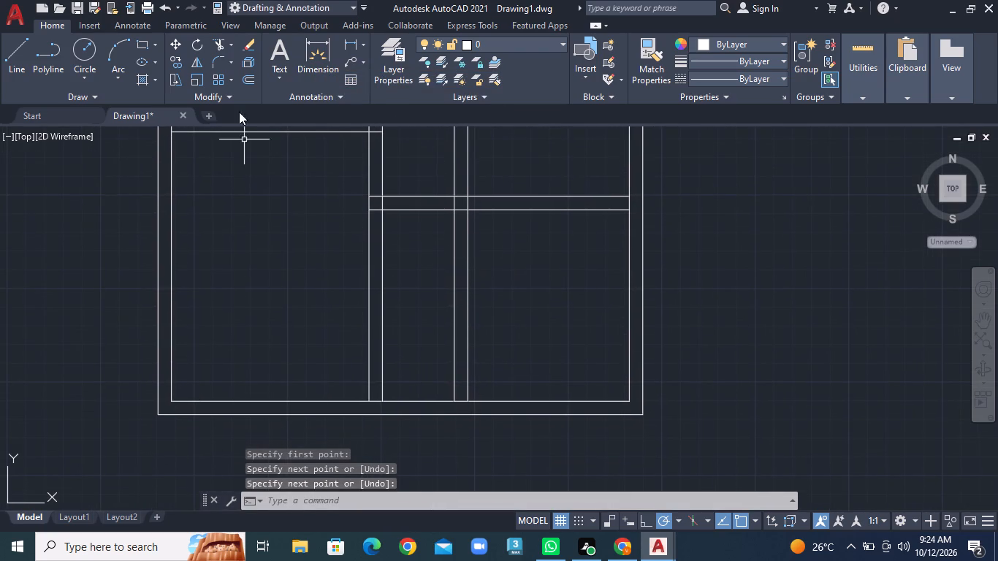
left_click(248, 78)
type("10'5\"")
key("Return")
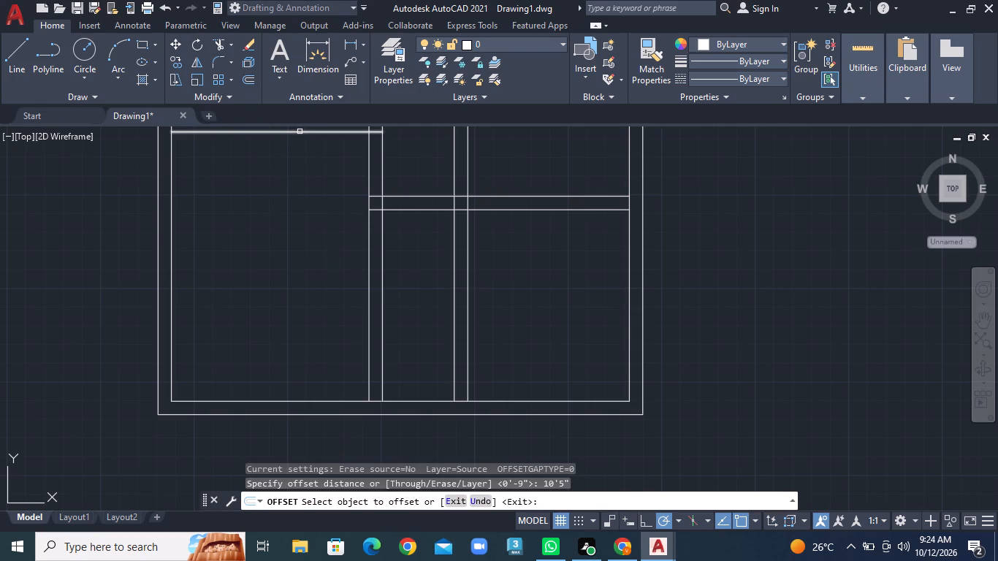
left_click(300, 132)
left_click(287, 275)
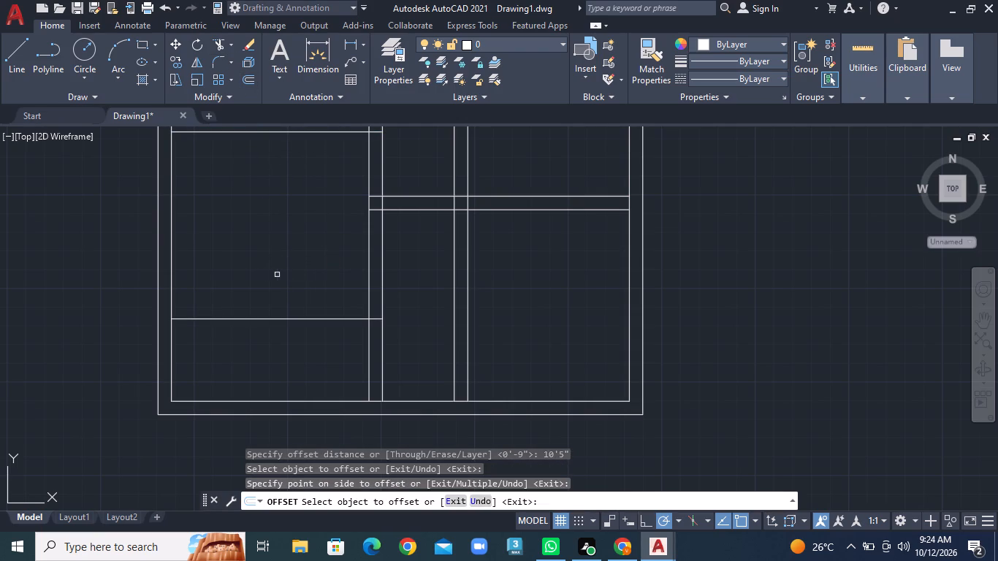
Offset the new lowest left-hand line 9" downward to form the partition's second face.
left_click(249, 81)
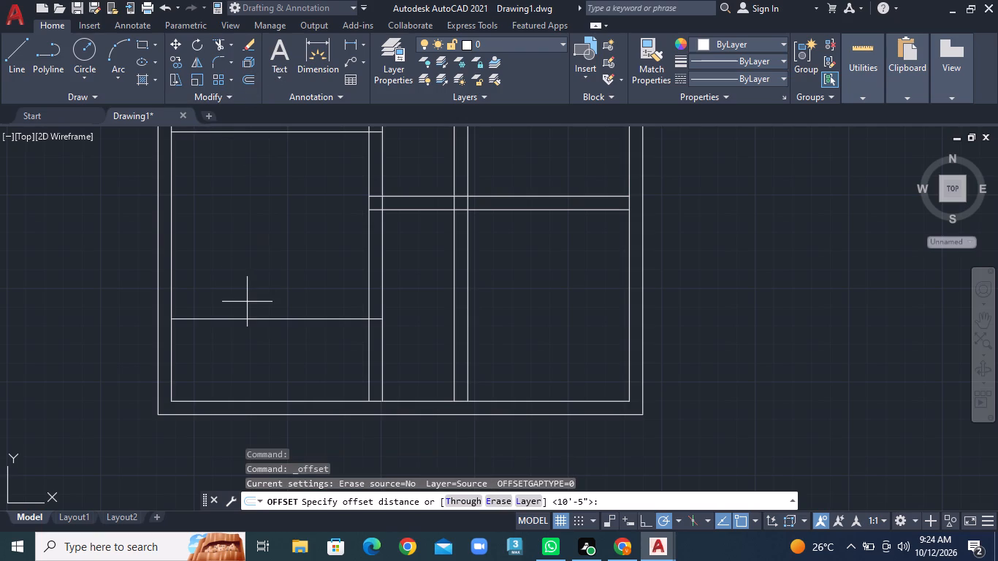
key("9")
key("shift+quotedbl")
key("Return")
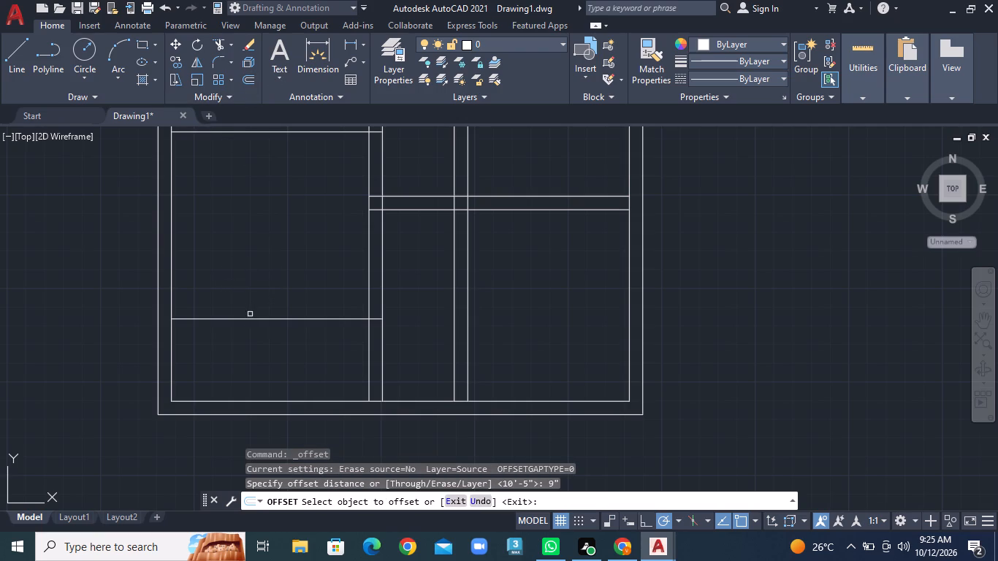
left_click(250, 317)
left_click(243, 356)
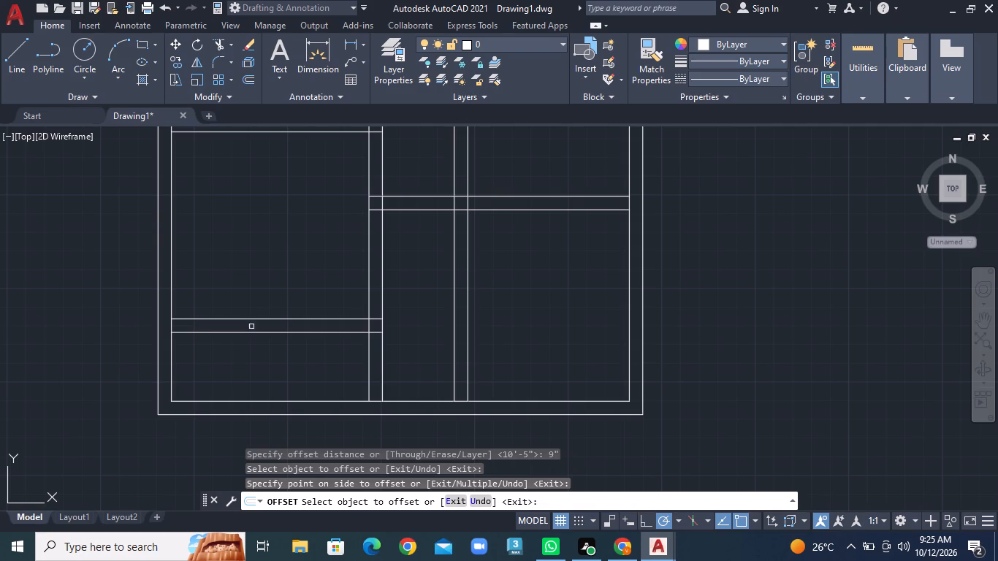
Draw two lines extending both faces of the lowest left-hand partition across the passage to the far line of the right vertical partition.
left_click(7, 69)
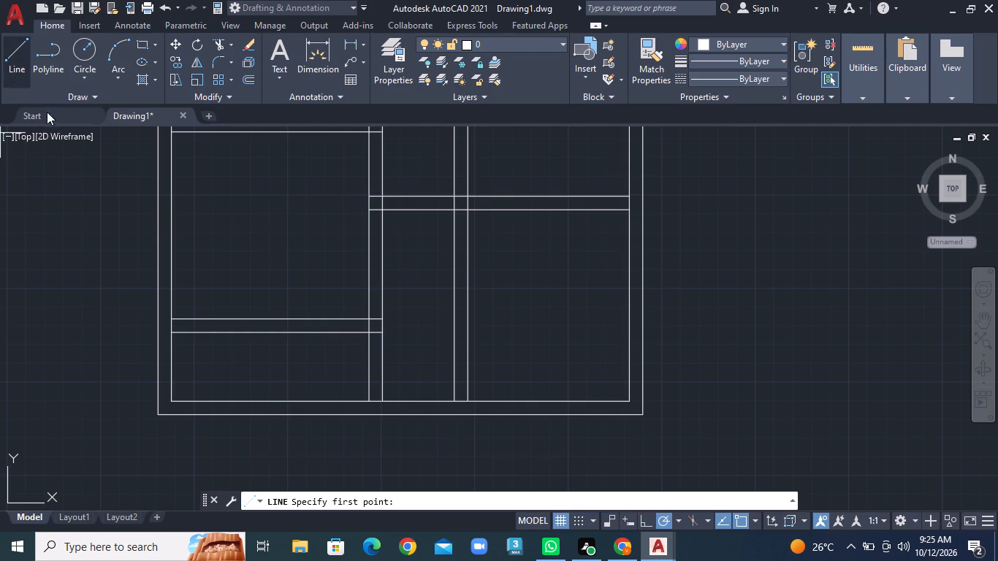
left_click(381, 318)
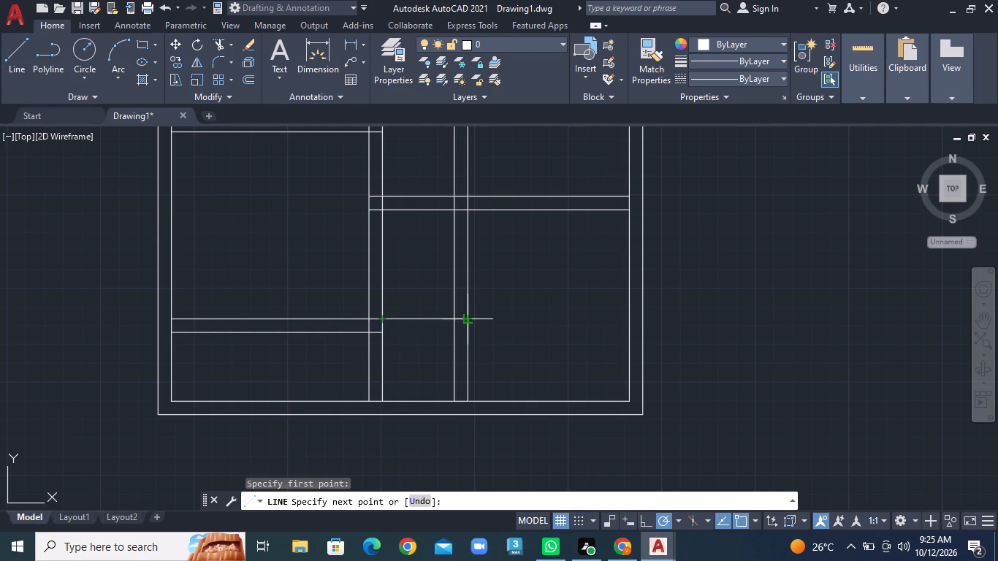
left_click(471, 320)
right_click(471, 320)
left_click(484, 332)
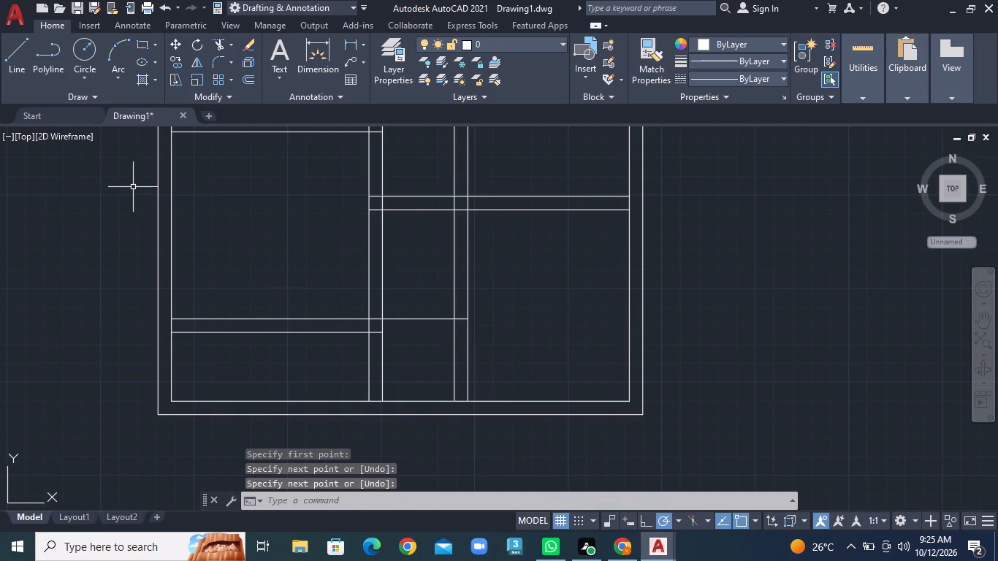
left_click(16, 60)
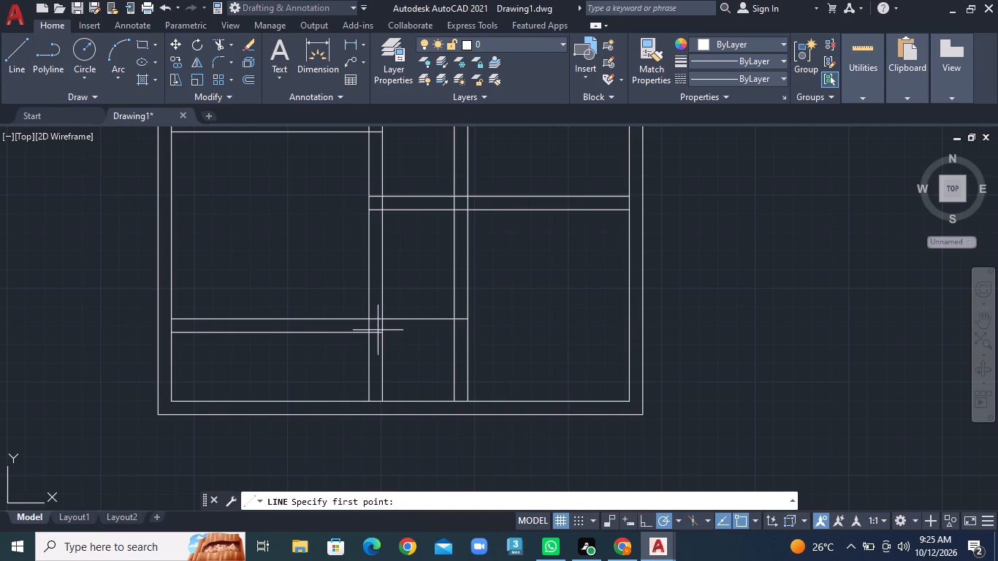
left_click(381, 334)
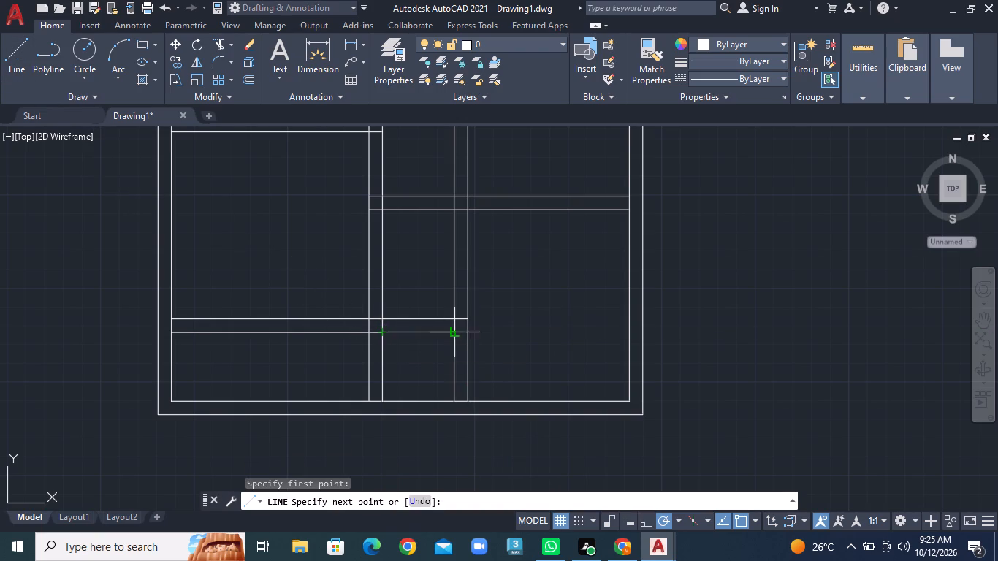
left_click(469, 331)
right_click(469, 331)
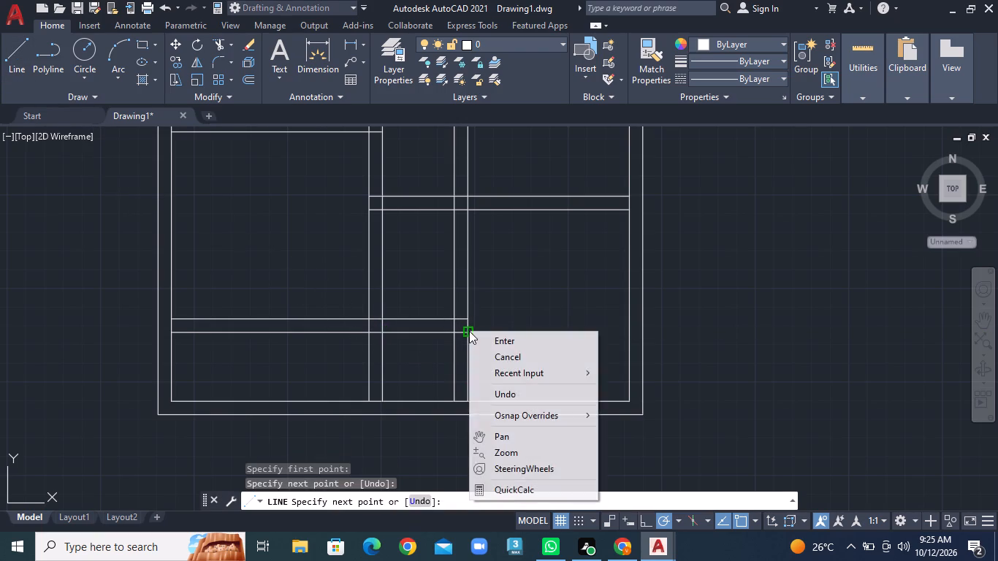
left_click(487, 339)
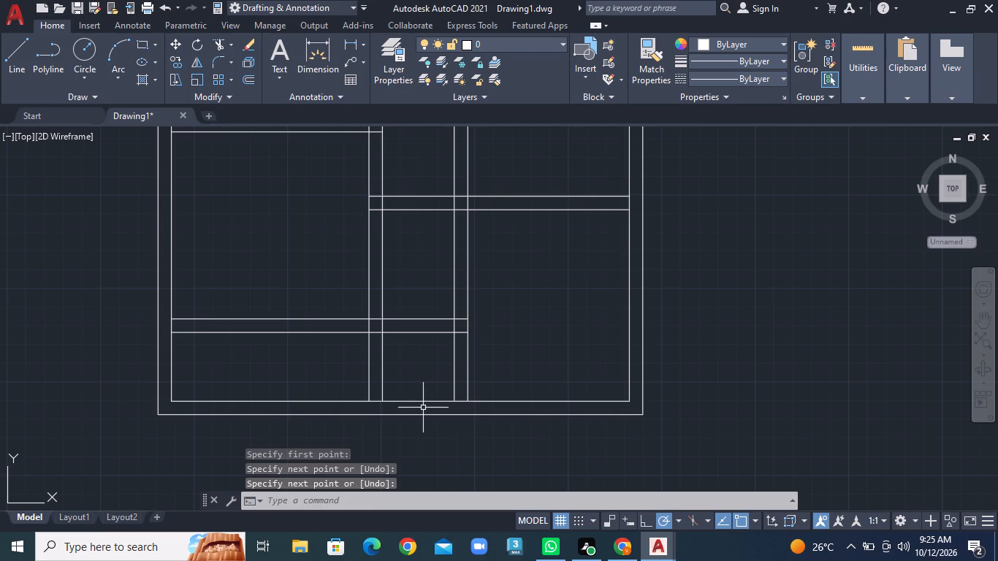
Trim both vertical partitions between the lowest horizontal partition and the bottom outer wall.
left_click(229, 45)
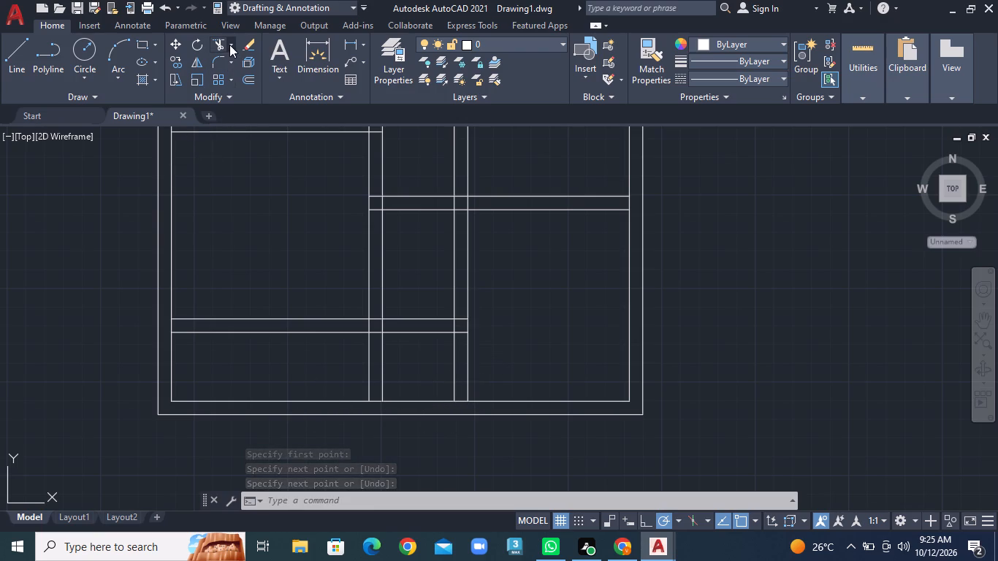
left_click(235, 64)
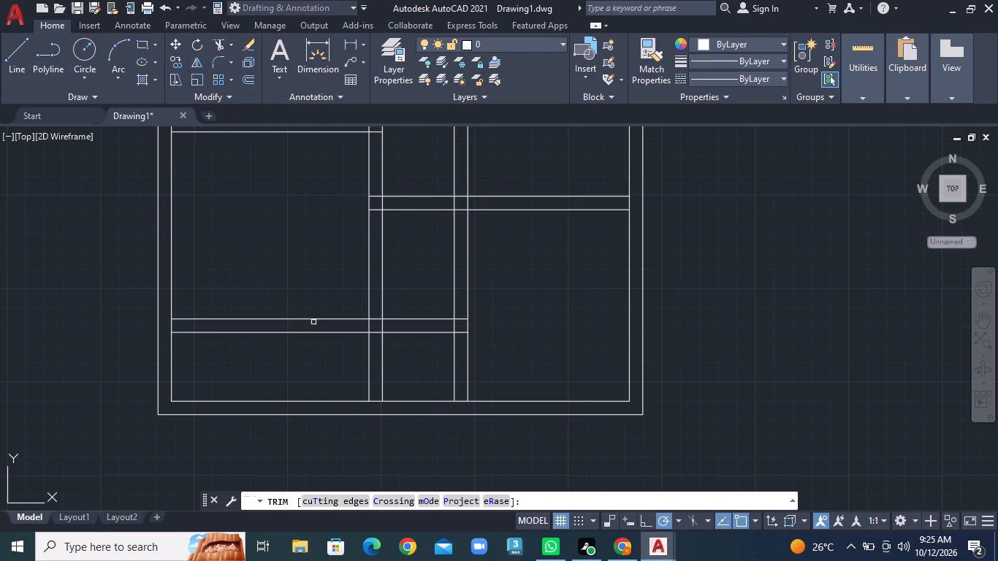
left_click_drag(347, 371, 496, 362)
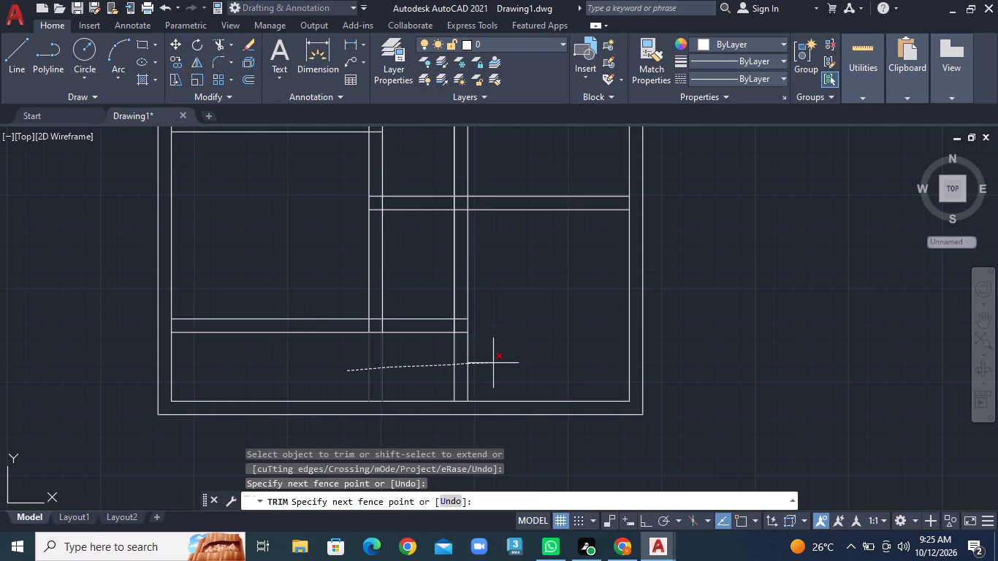
left_click_drag(496, 362, 502, 362)
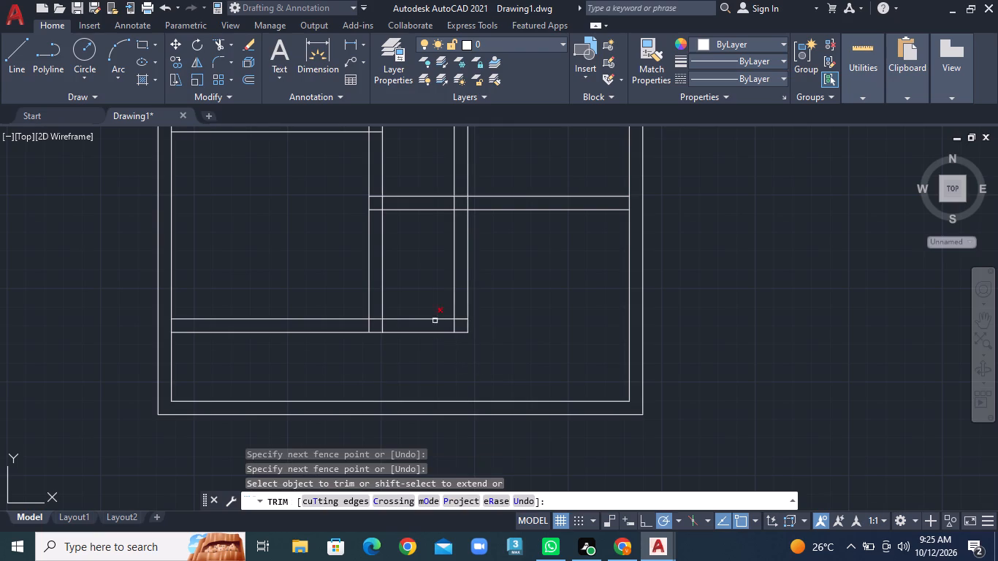
Trim away the right vertical partition between the full-width horizontal wall and the lower right-hand wall, including the short right-hand wall between them.
middle_click_drag(434, 315, 416, 371)
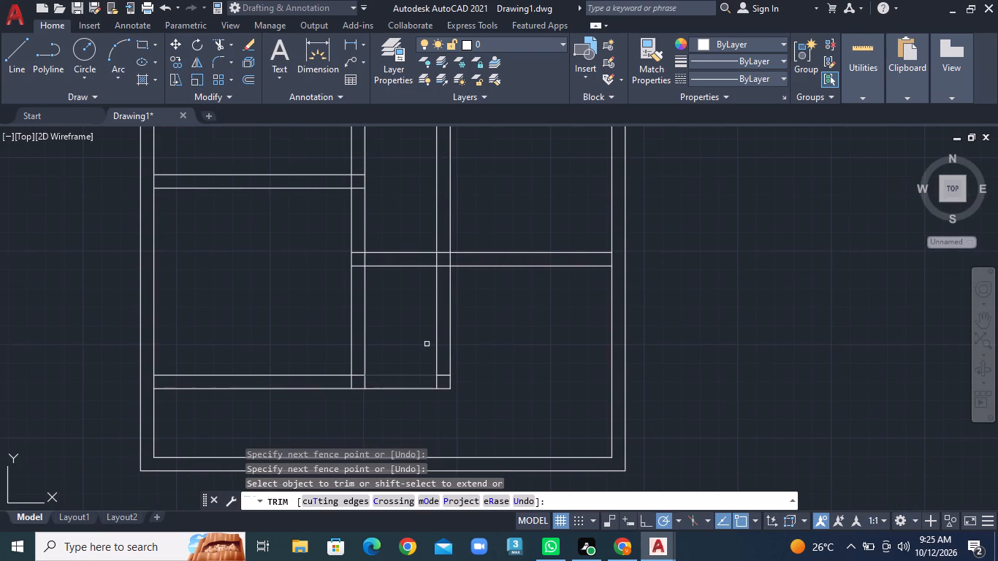
scroll(427, 343, "down", 1)
middle_click_drag(426, 272, 419, 348)
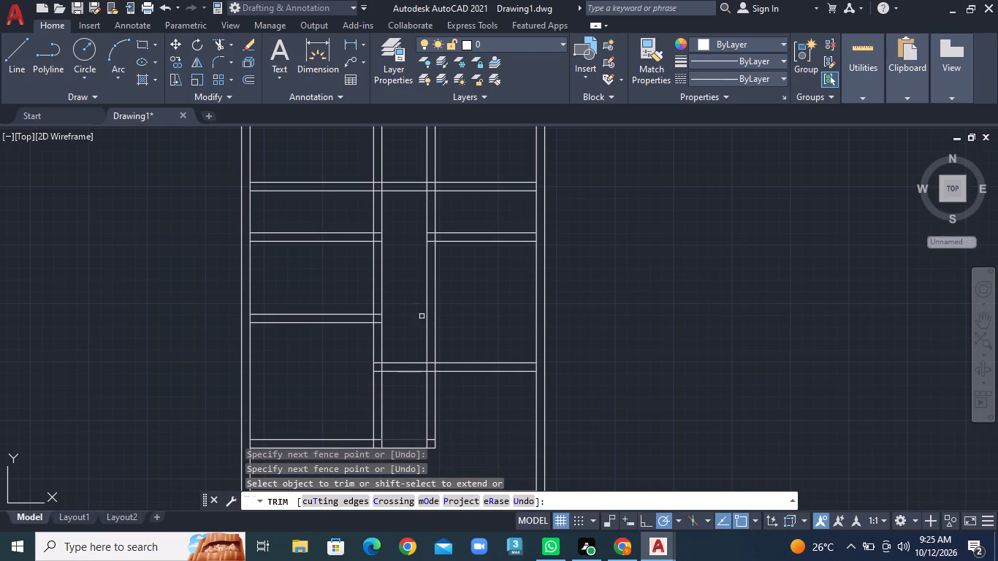
left_click_drag(414, 305, 462, 299)
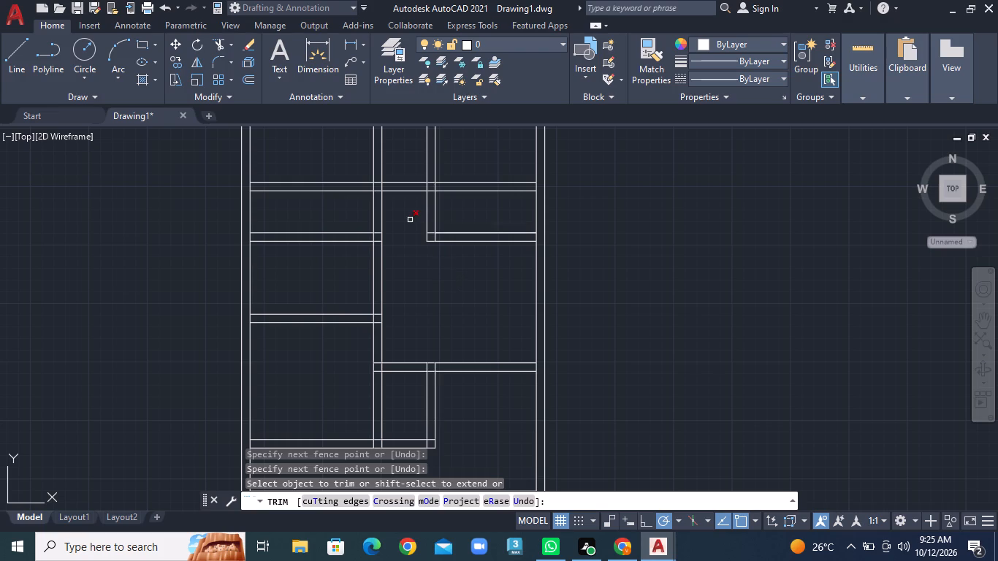
left_click_drag(407, 209, 468, 266)
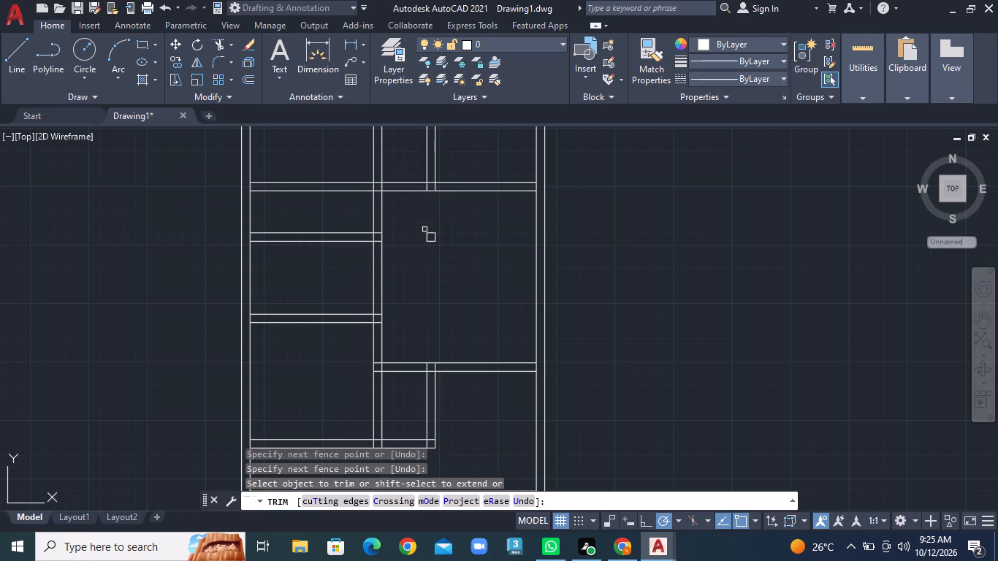
left_click(432, 232)
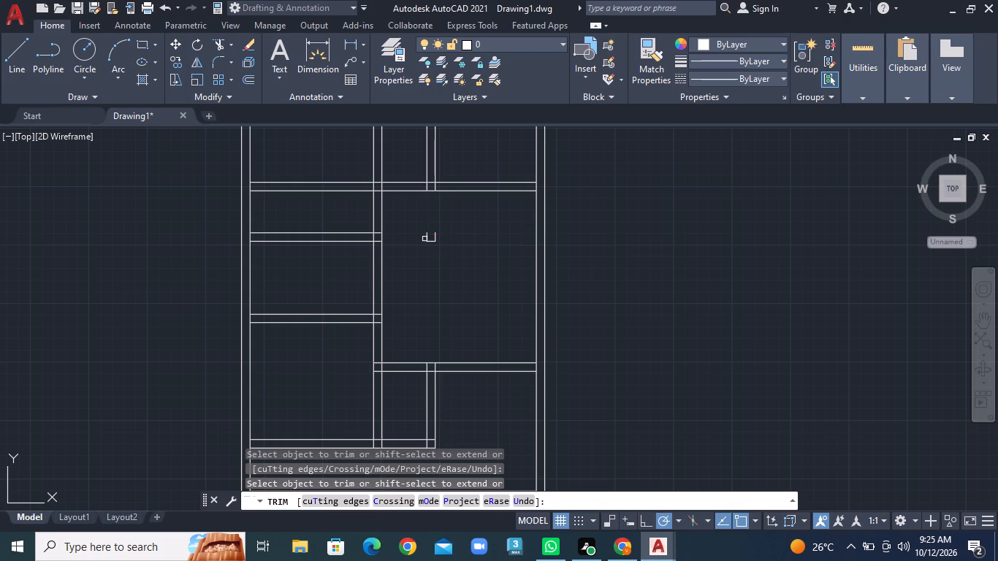
left_click(425, 239)
left_click(430, 243)
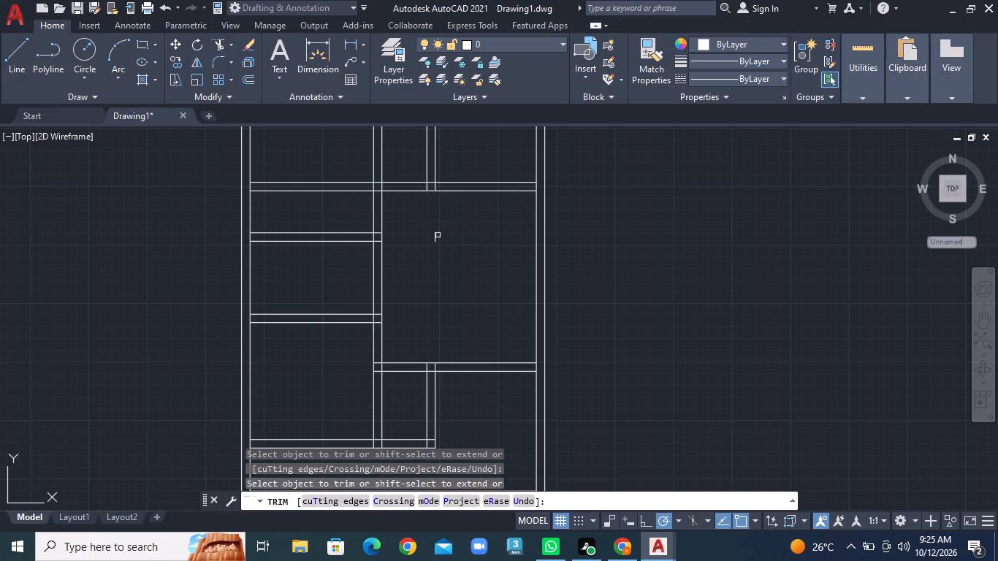
left_click(434, 237)
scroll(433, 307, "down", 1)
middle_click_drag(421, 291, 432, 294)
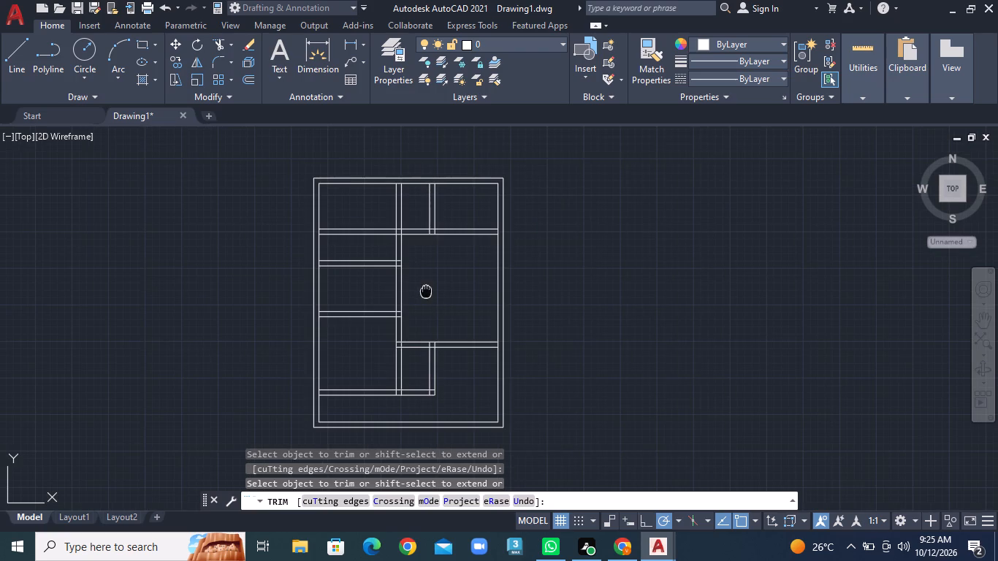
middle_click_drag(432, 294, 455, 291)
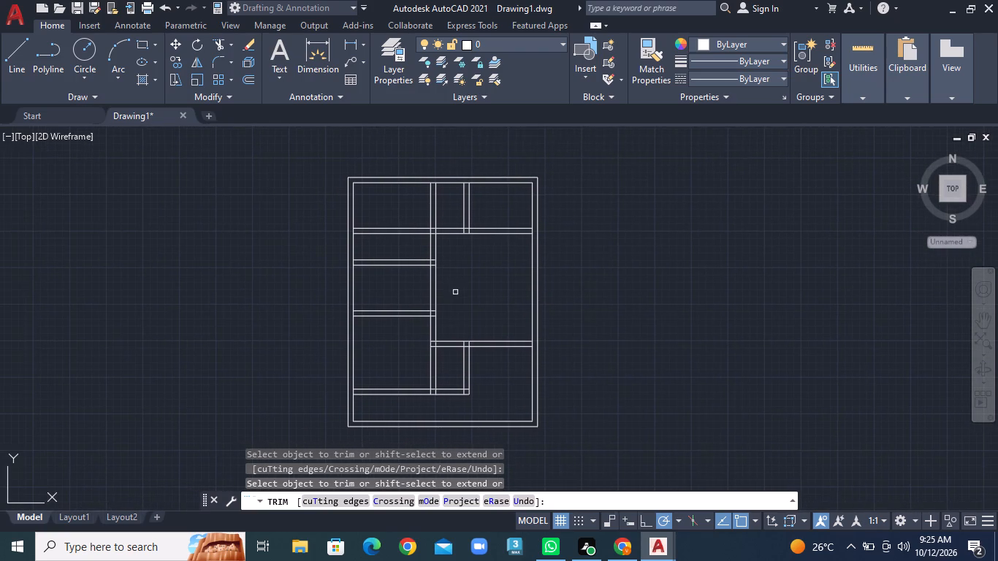
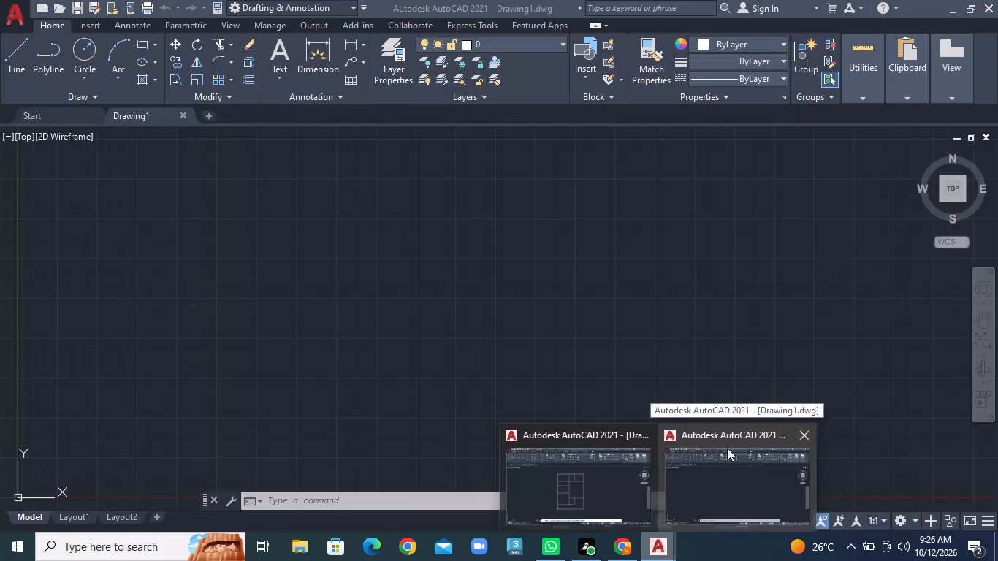
Draw a 2' by 9" window rectangle within the top outer wall of the upper-left room, starting on the wall's outer line.
left_click(601, 478)
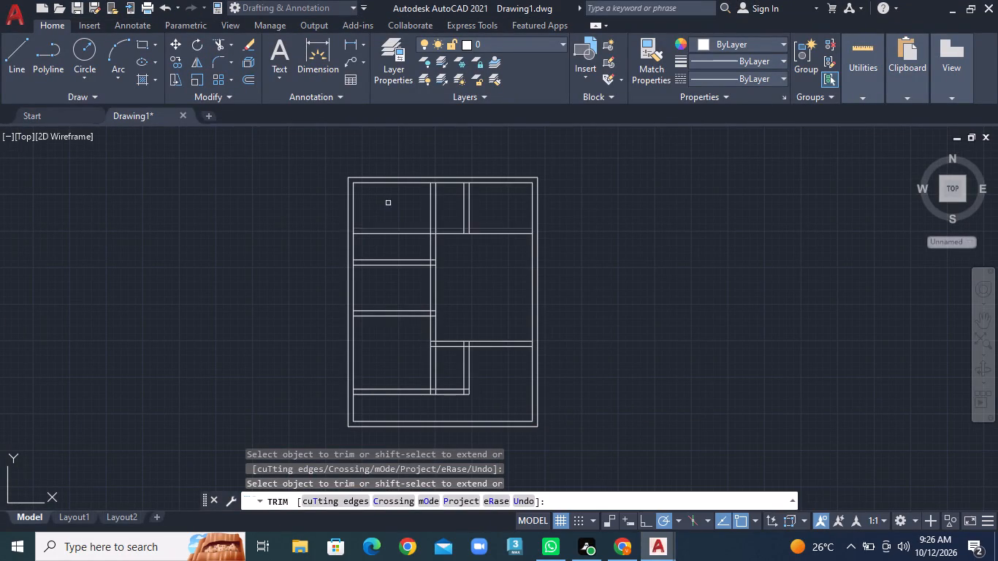
scroll(452, 216, "up", 1)
scroll(397, 165, "up", 2)
middle_click_drag(390, 165, 376, 218)
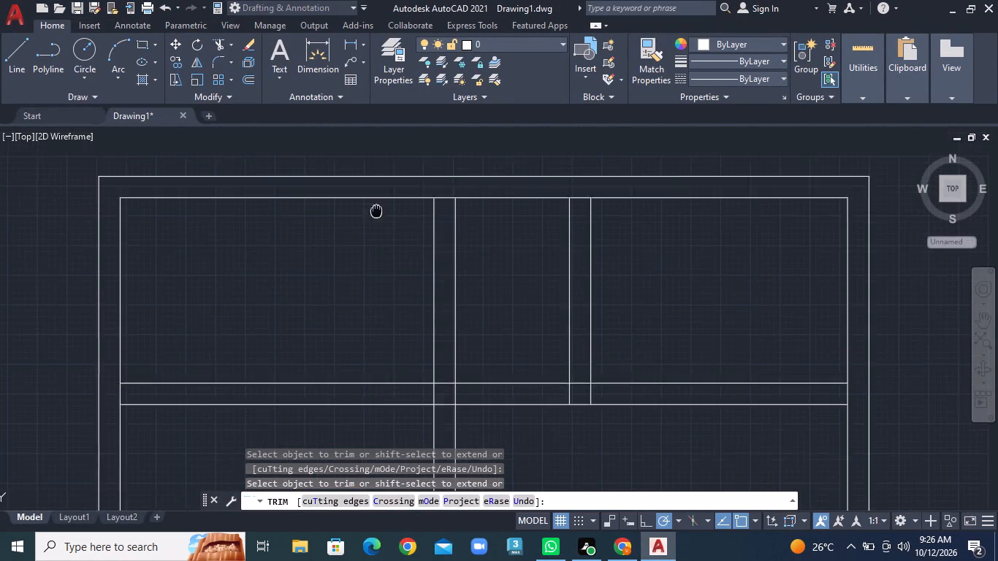
middle_click_drag(376, 218, 374, 291)
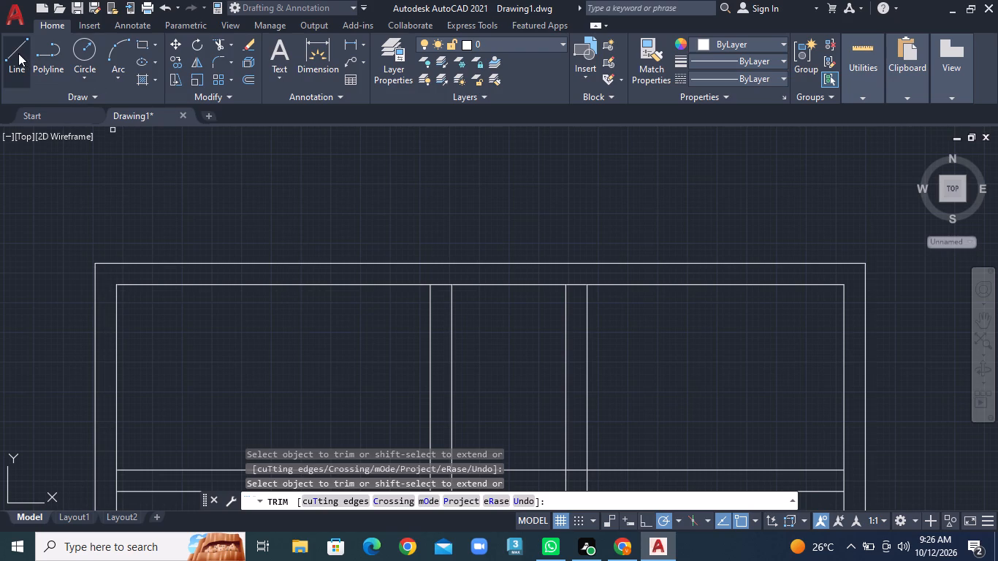
left_click(158, 62)
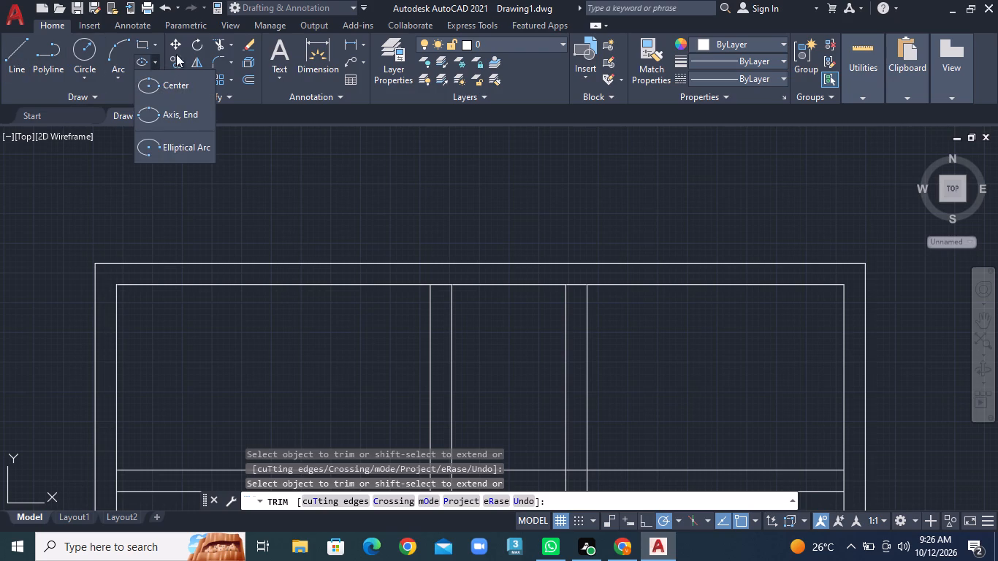
left_click(156, 44)
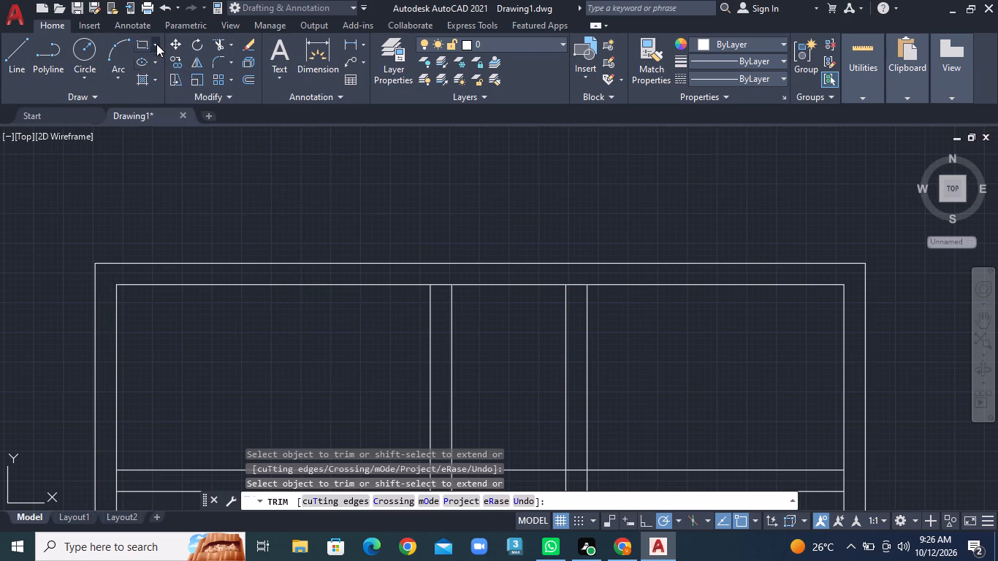
left_click(158, 72)
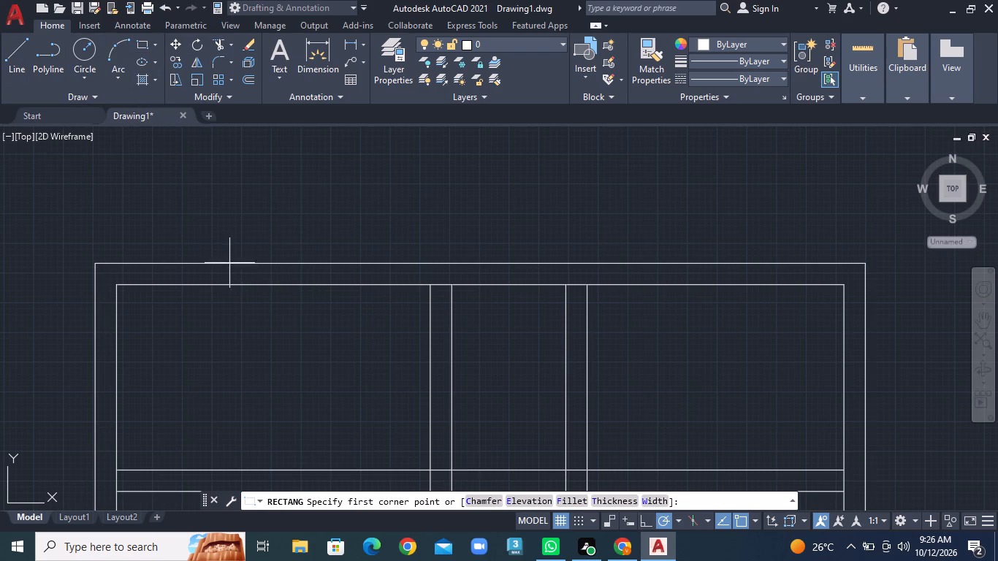
left_click(219, 263)
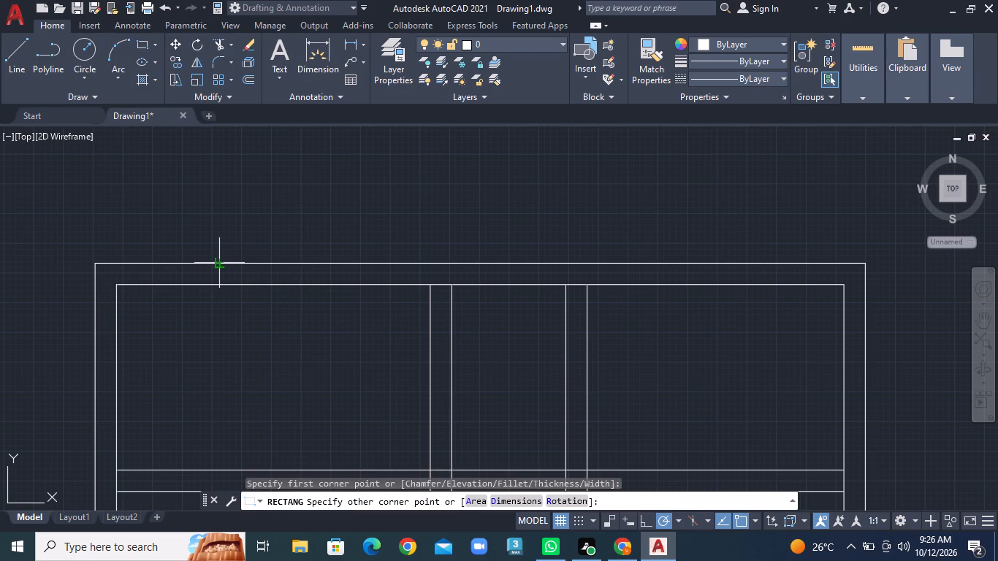
right_click(300, 286)
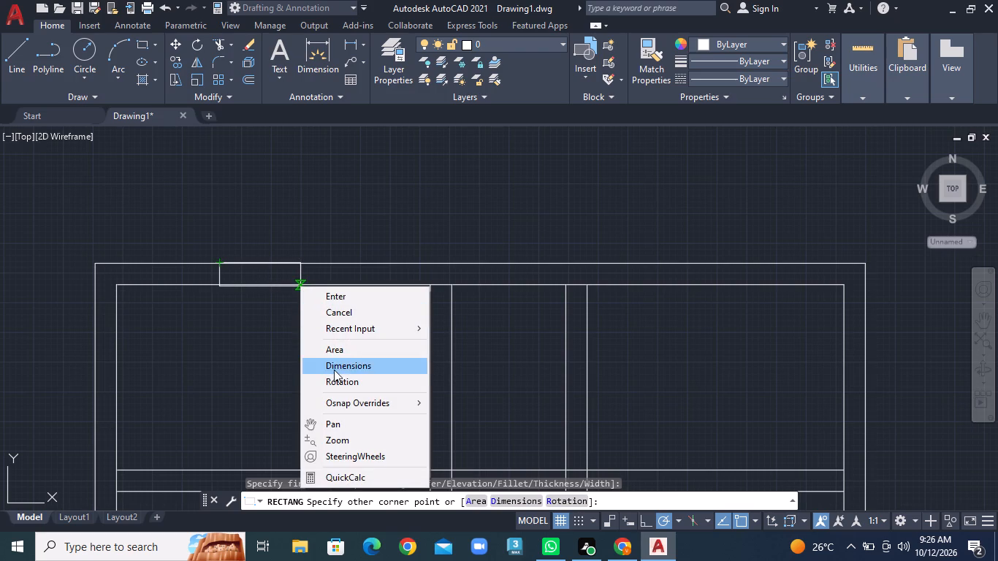
left_click(335, 371)
type("2'")
key("Return")
type("9\"")
key("Return")
scroll(327, 303, "down", 1)
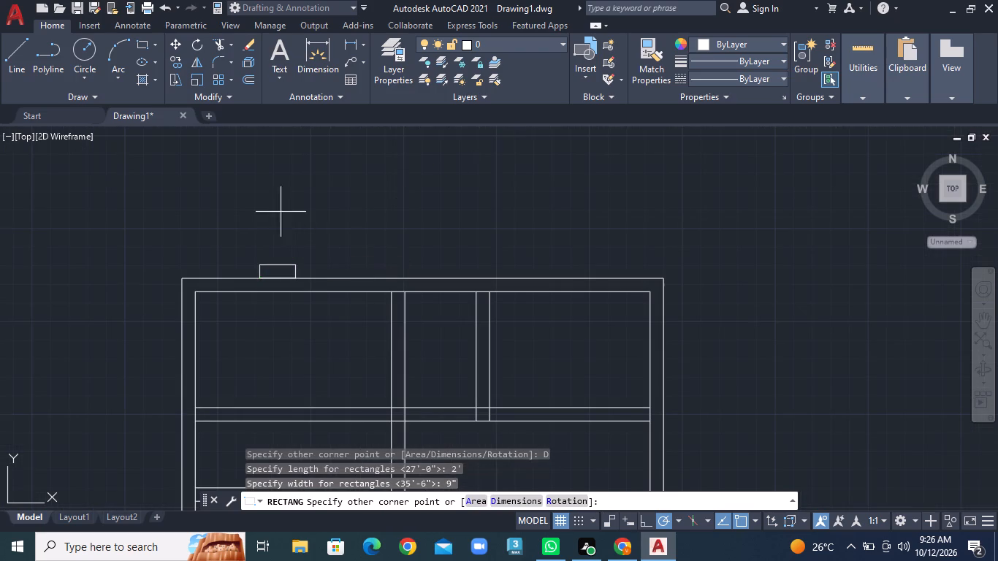
left_click(273, 308)
Draw a horizontal centre line across the window rectangle between the midpoints of its two short sides.
scroll(275, 285, "up", 3)
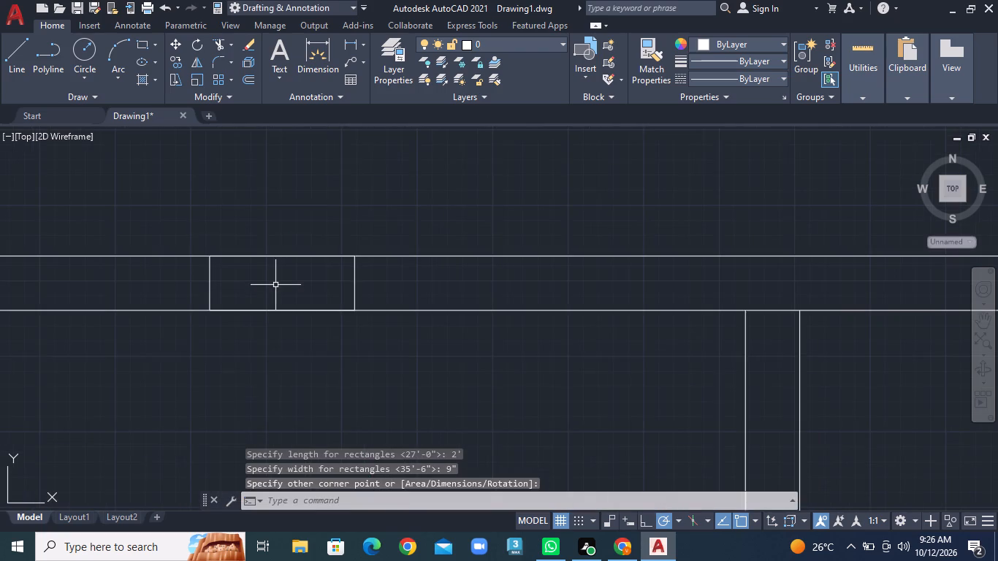
scroll(275, 285, "up", 1)
left_click(17, 61)
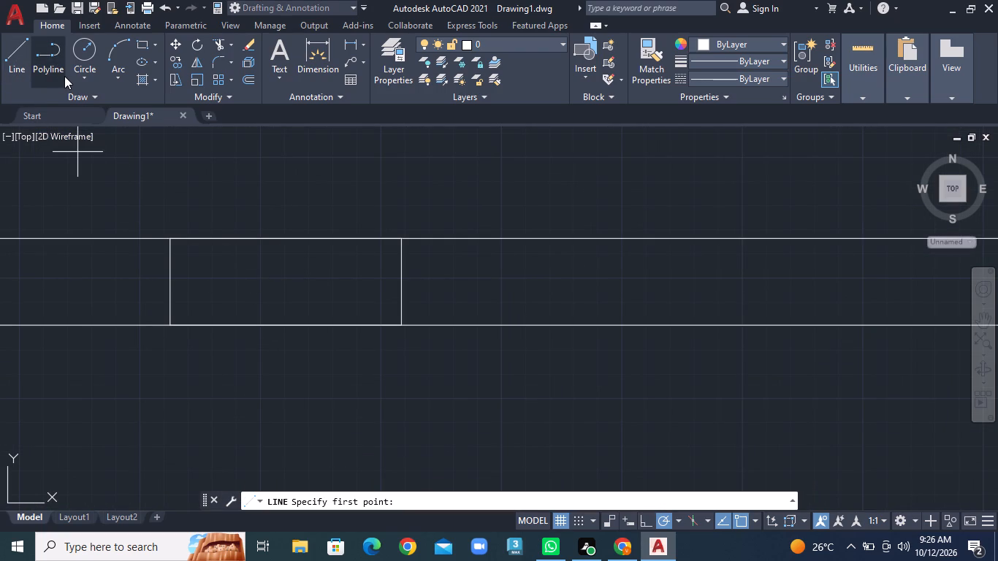
left_click(18, 69)
left_click(169, 286)
left_click(400, 280)
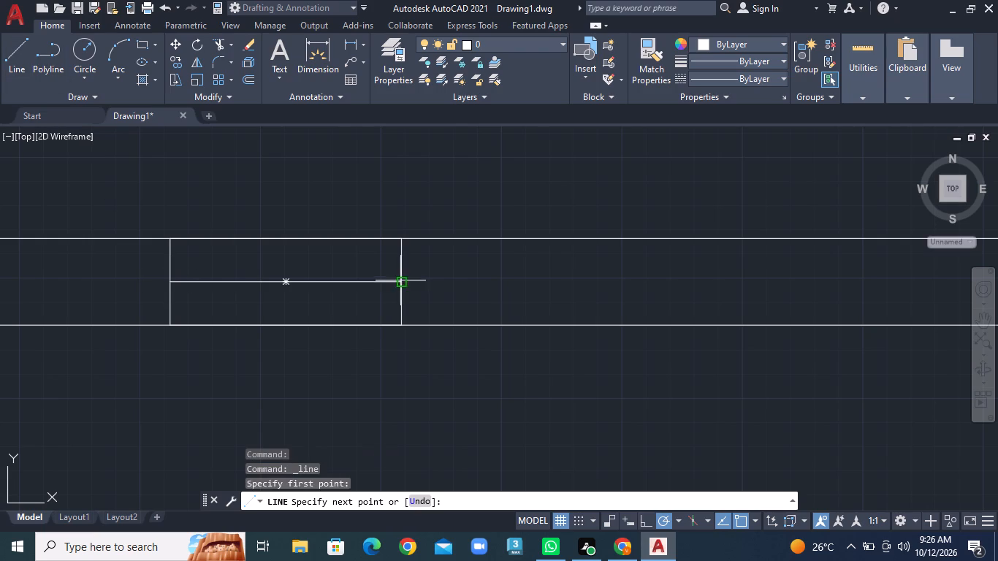
right_click(400, 280)
left_click(425, 297)
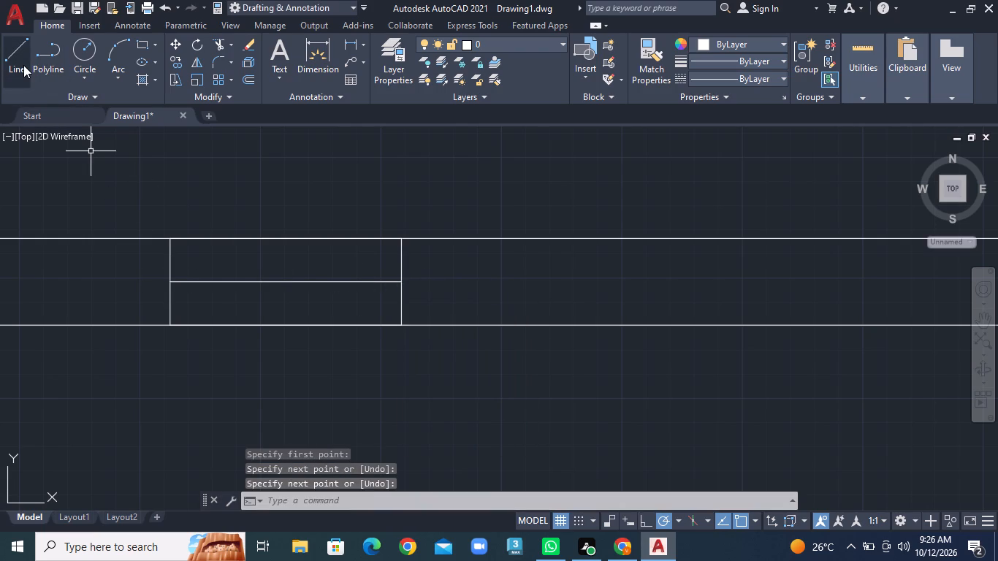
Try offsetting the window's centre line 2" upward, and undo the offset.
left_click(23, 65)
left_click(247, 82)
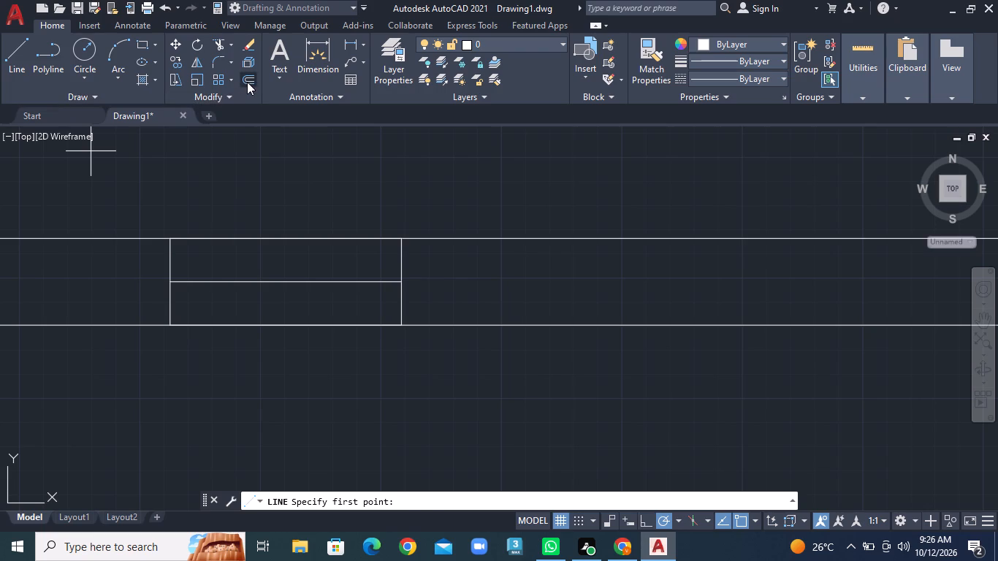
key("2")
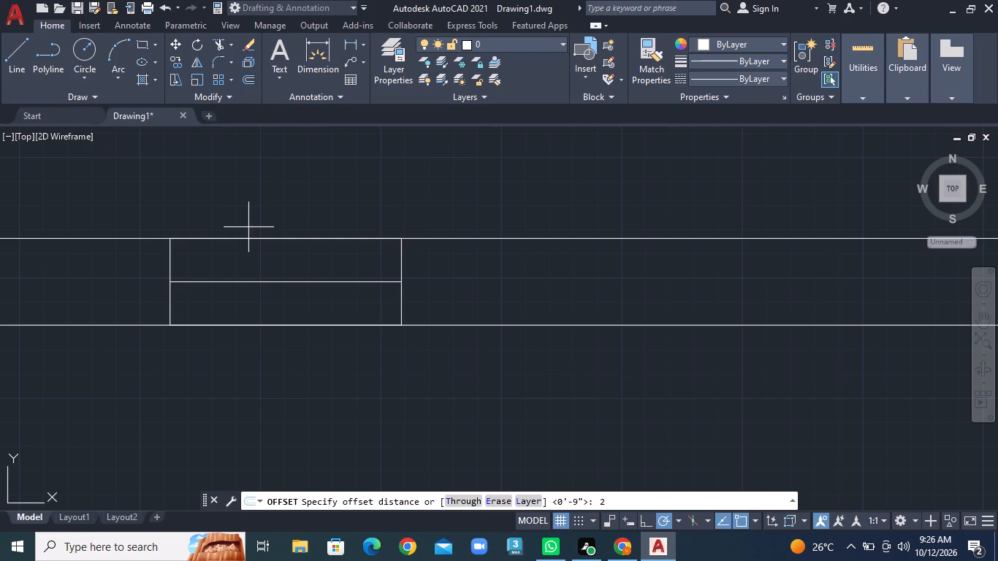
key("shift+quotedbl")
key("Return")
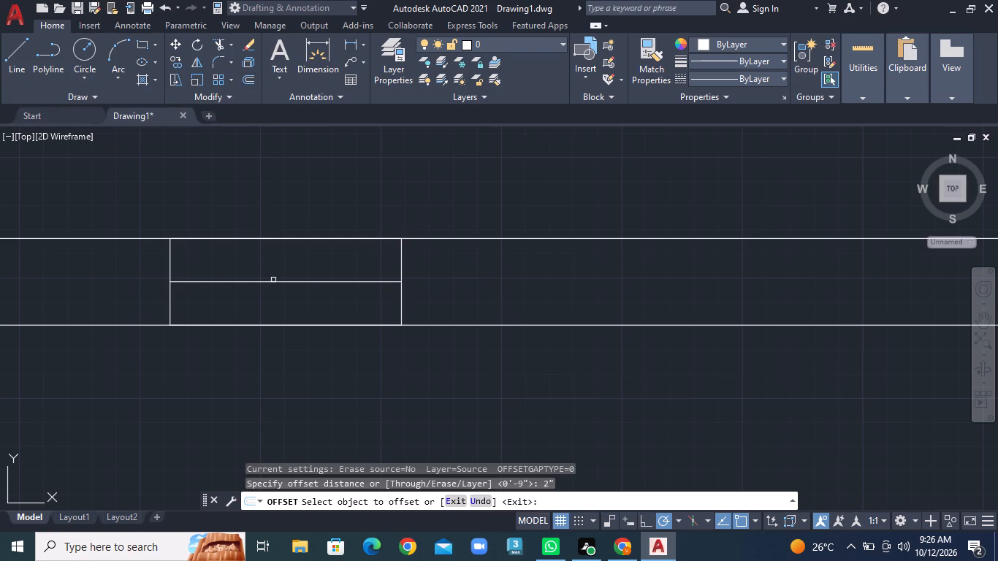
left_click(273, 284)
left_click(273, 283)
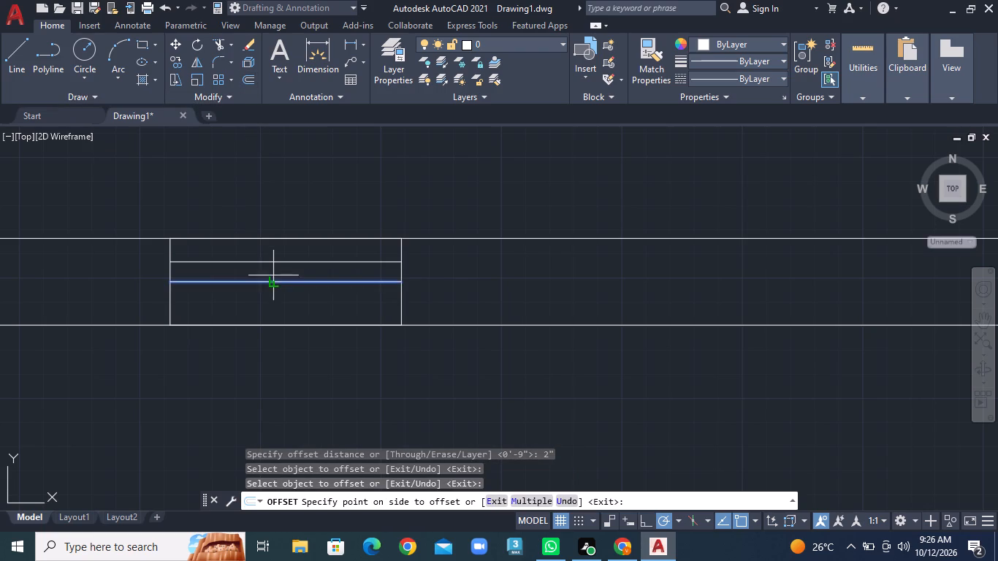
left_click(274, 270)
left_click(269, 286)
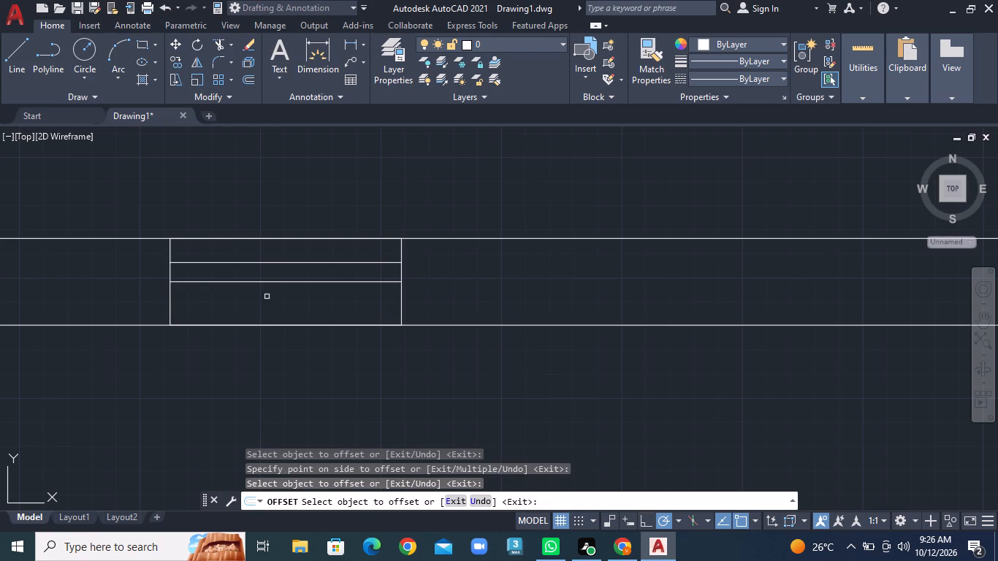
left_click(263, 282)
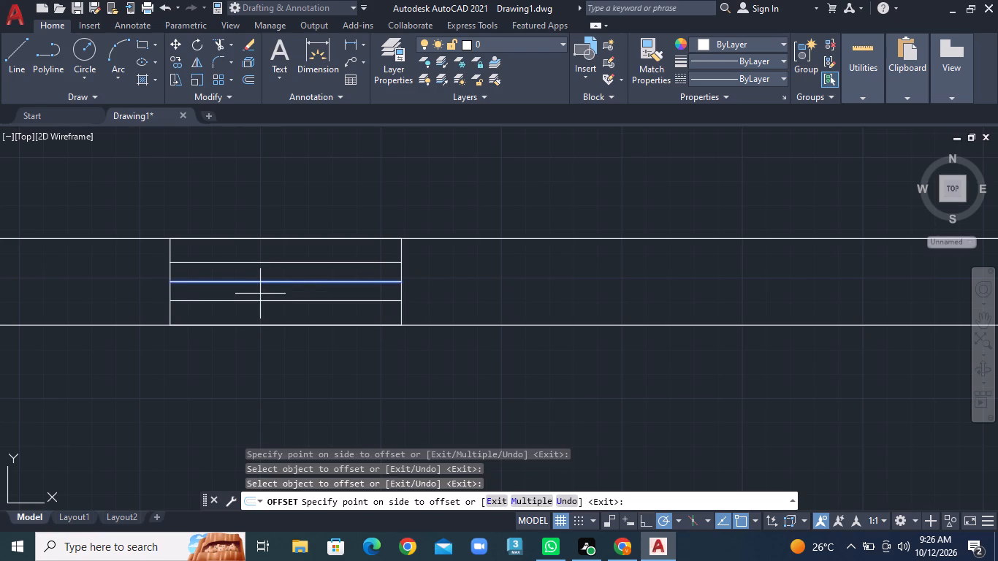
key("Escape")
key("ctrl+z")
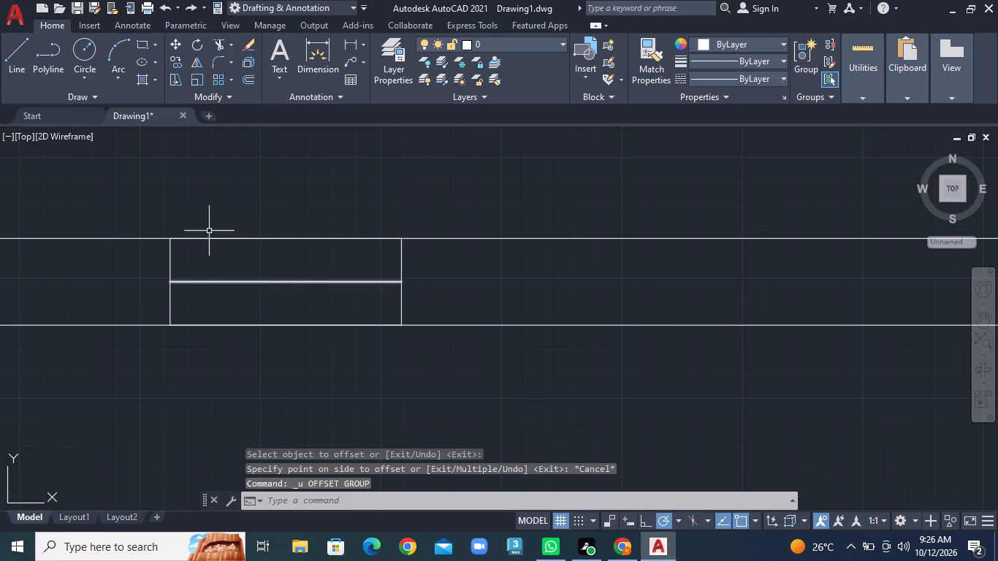
Offset the window's centre line 1" to both sides, once upward and once downward.
left_click(247, 77)
key("1")
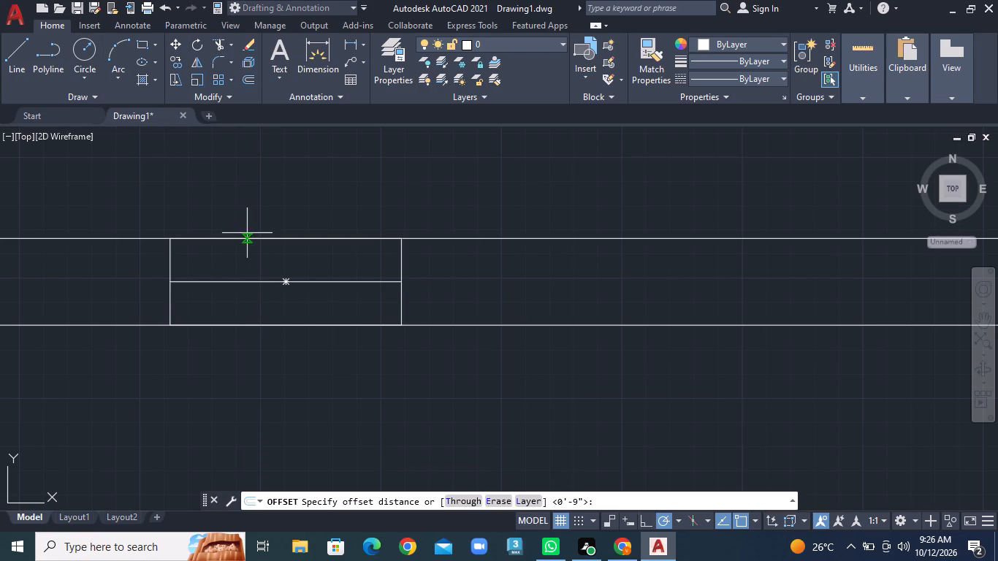
key("shift+quotedbl")
key("Return")
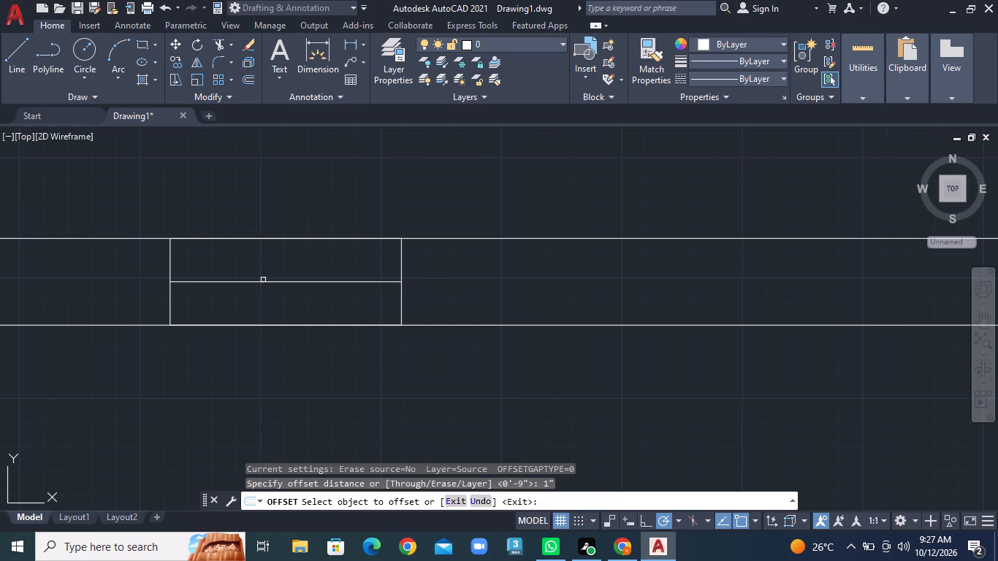
left_click(262, 283)
left_click(265, 267)
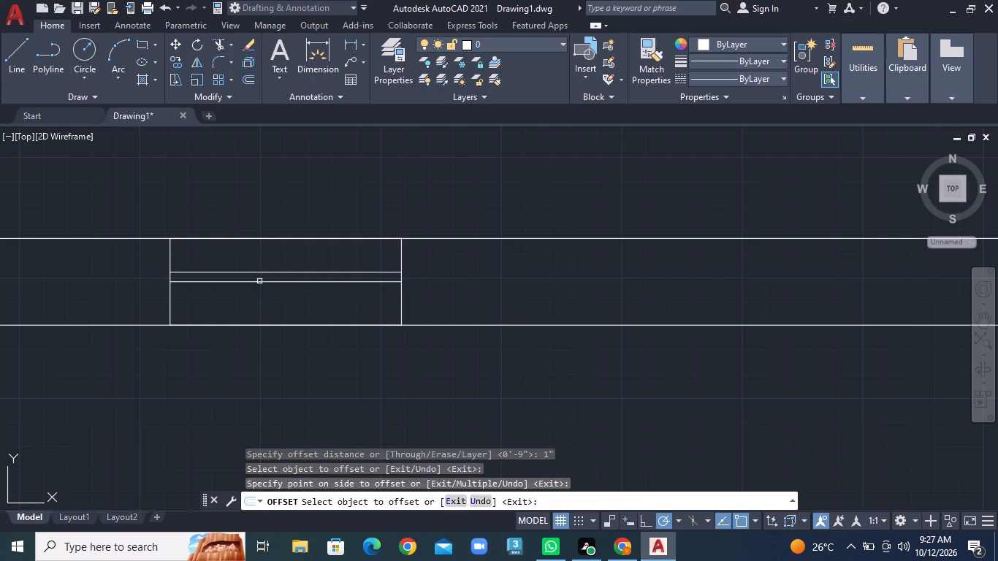
left_click(240, 282)
left_click(237, 302)
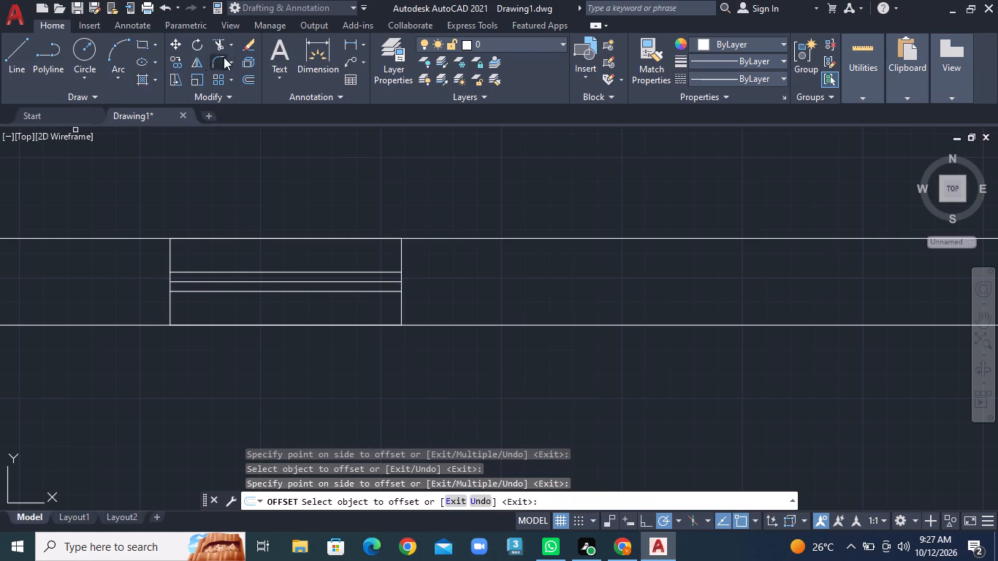
Trim away the original centre line between the two offset lines in the window rectangle.
left_click(232, 40)
left_click(258, 67)
left_click(240, 282)
scroll(281, 252, "down", 6)
scroll(296, 280, "up", 3)
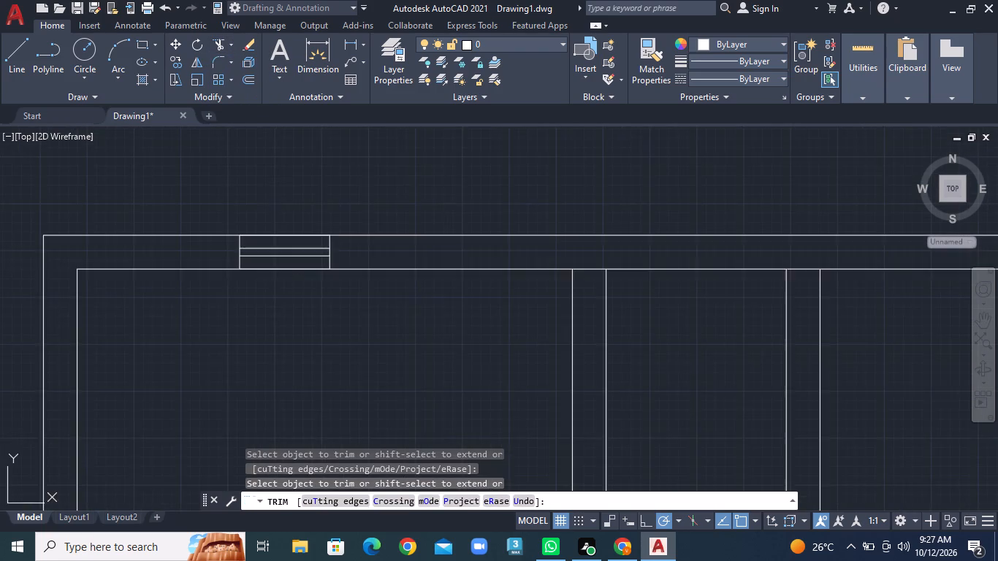
scroll(296, 280, "up", 1)
key("space")
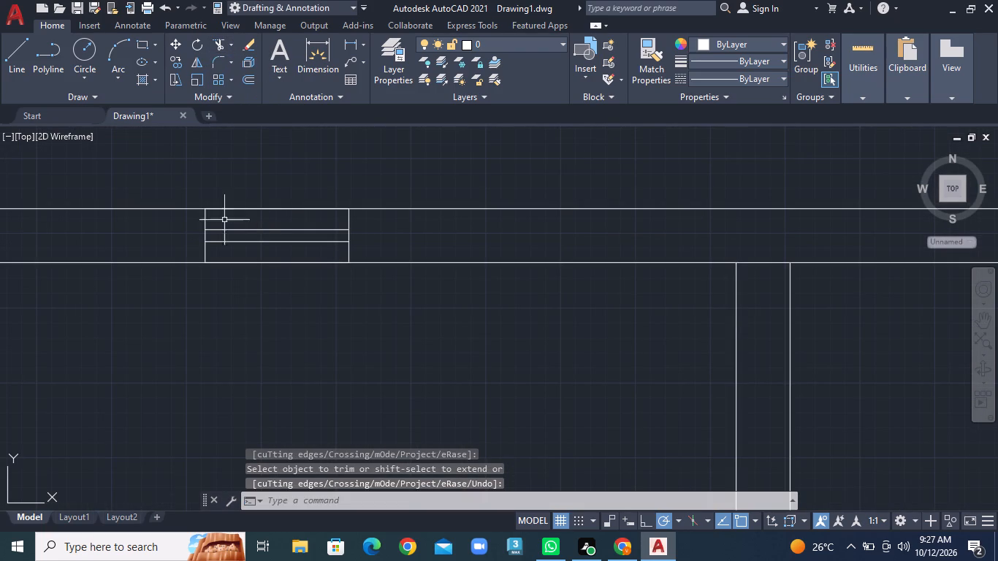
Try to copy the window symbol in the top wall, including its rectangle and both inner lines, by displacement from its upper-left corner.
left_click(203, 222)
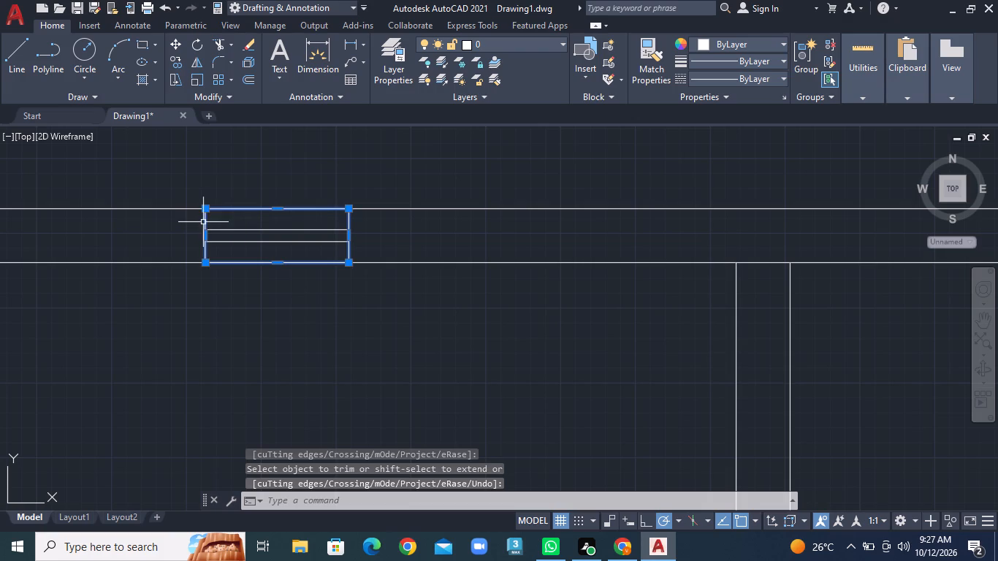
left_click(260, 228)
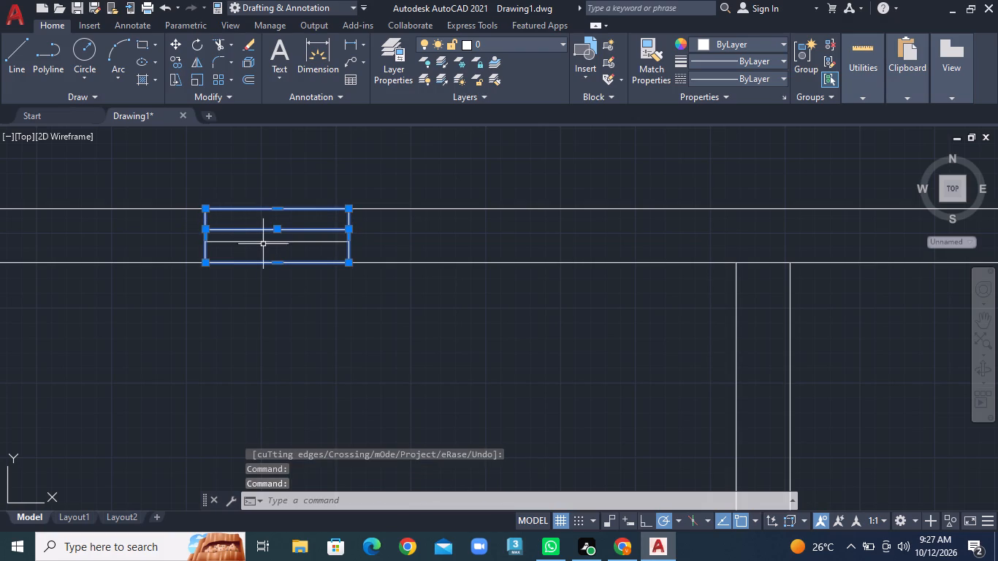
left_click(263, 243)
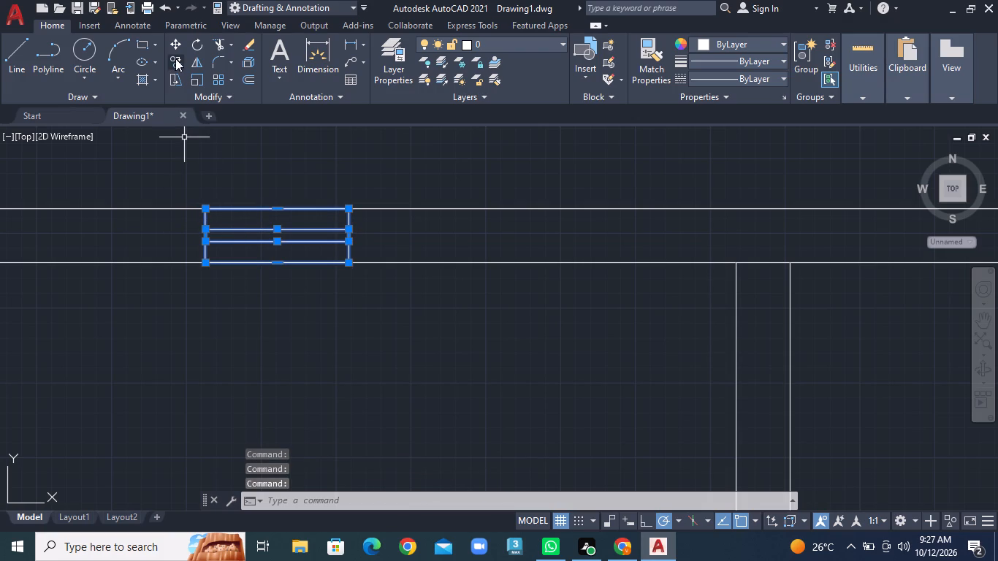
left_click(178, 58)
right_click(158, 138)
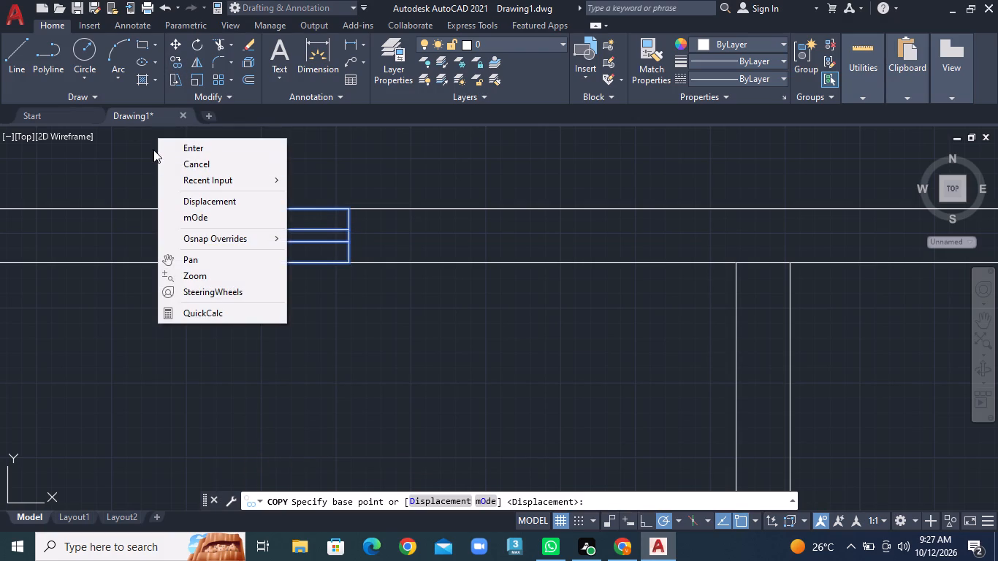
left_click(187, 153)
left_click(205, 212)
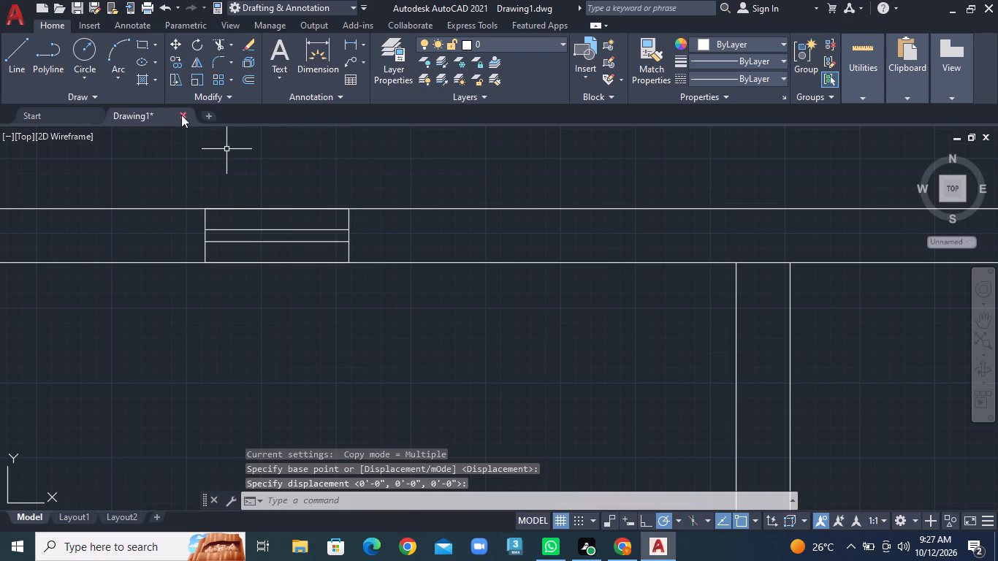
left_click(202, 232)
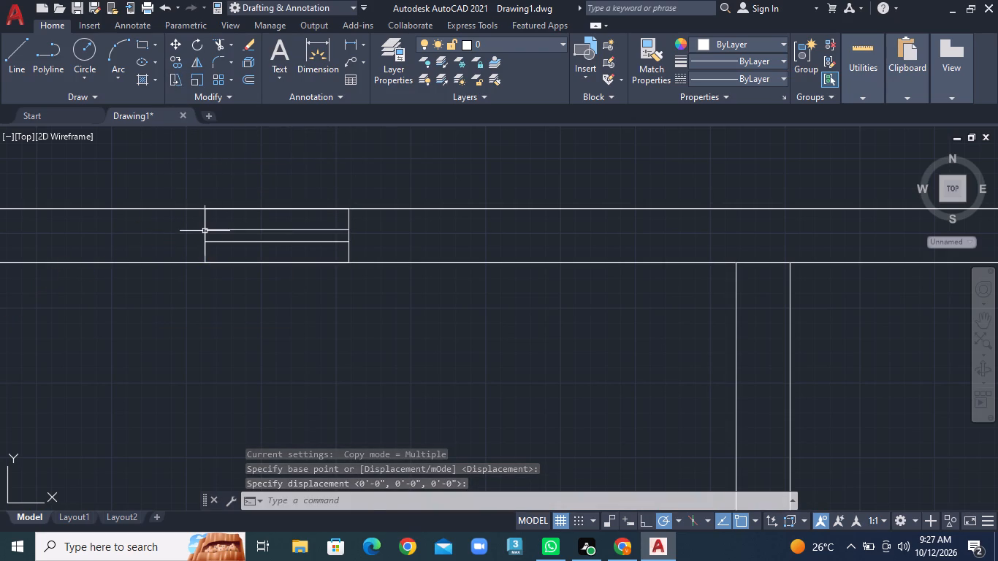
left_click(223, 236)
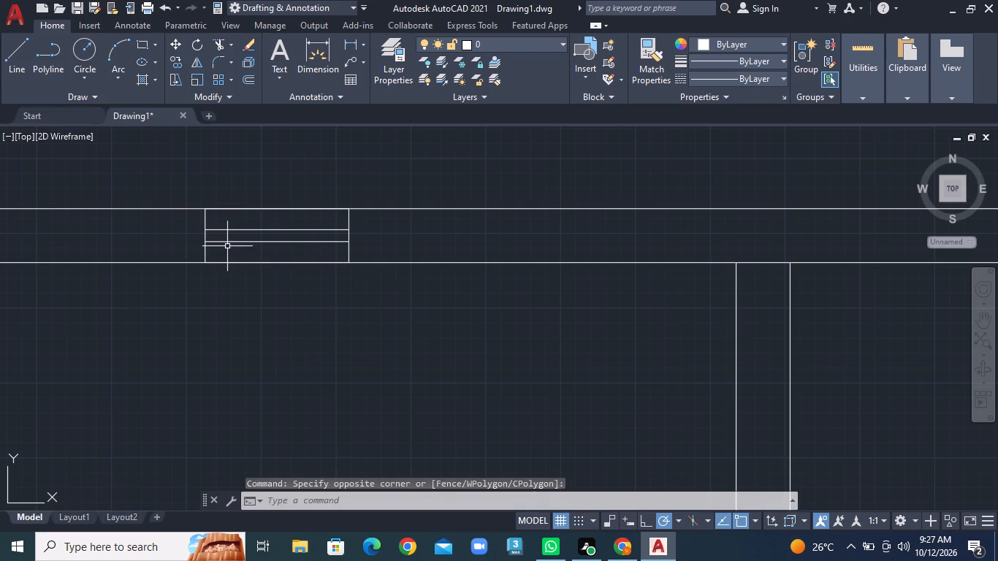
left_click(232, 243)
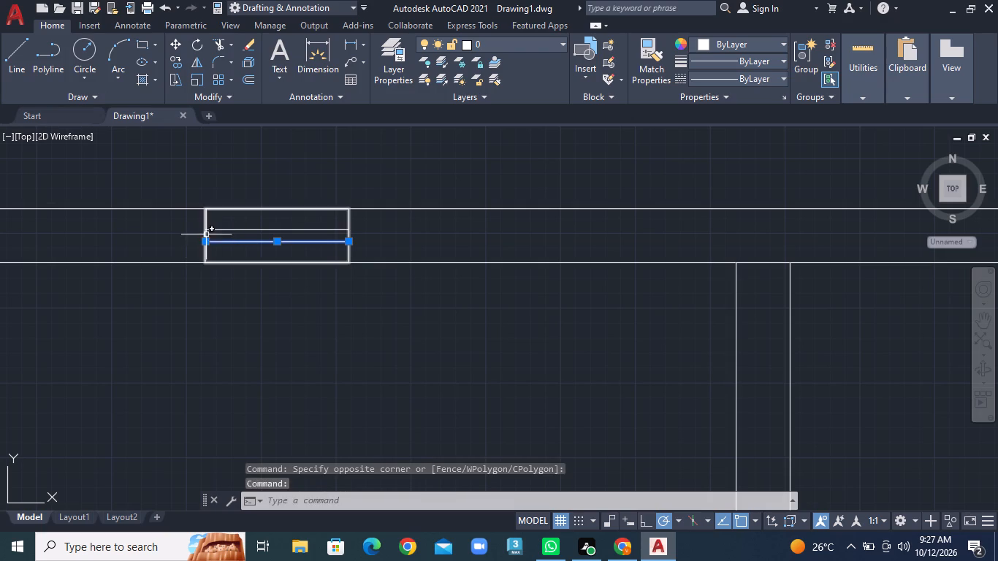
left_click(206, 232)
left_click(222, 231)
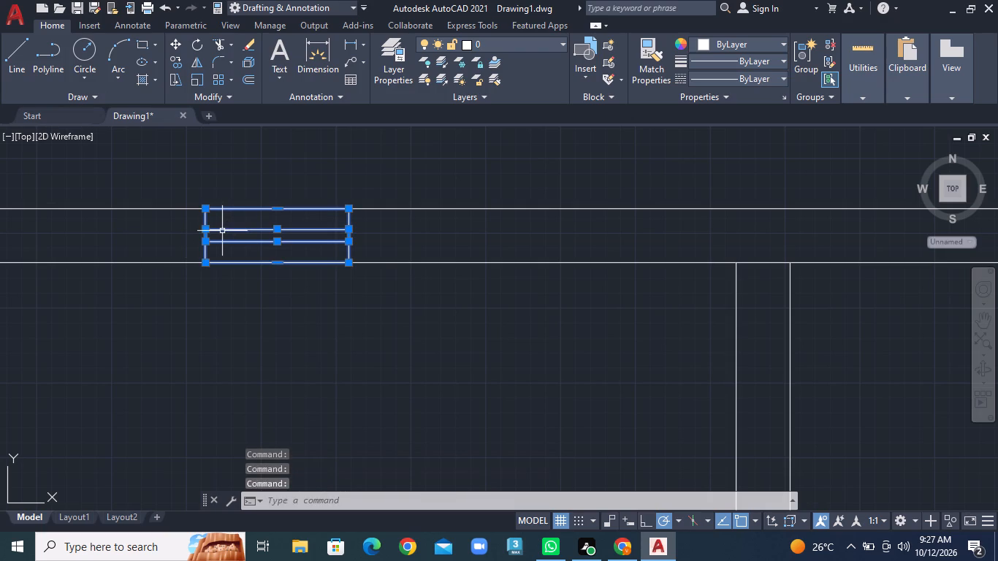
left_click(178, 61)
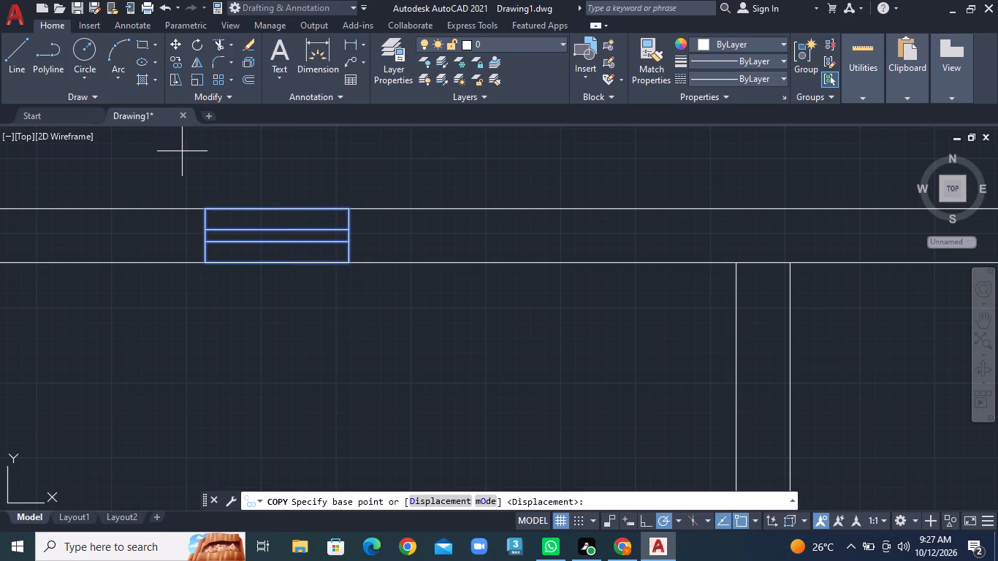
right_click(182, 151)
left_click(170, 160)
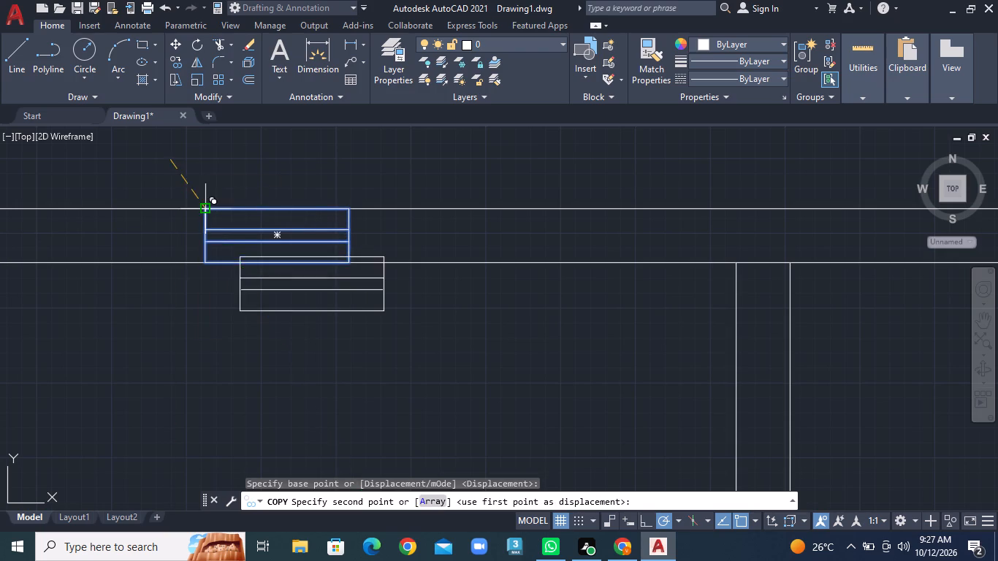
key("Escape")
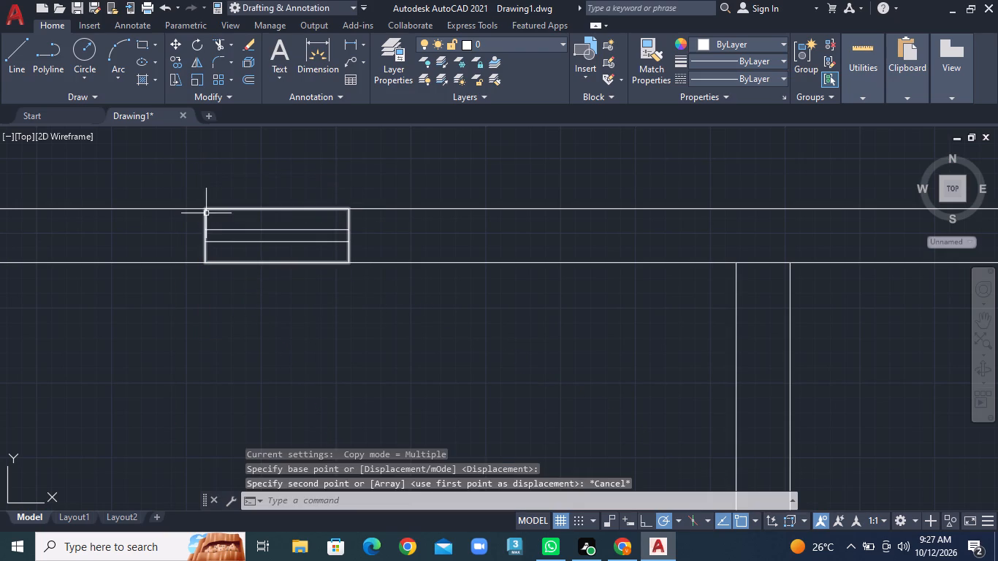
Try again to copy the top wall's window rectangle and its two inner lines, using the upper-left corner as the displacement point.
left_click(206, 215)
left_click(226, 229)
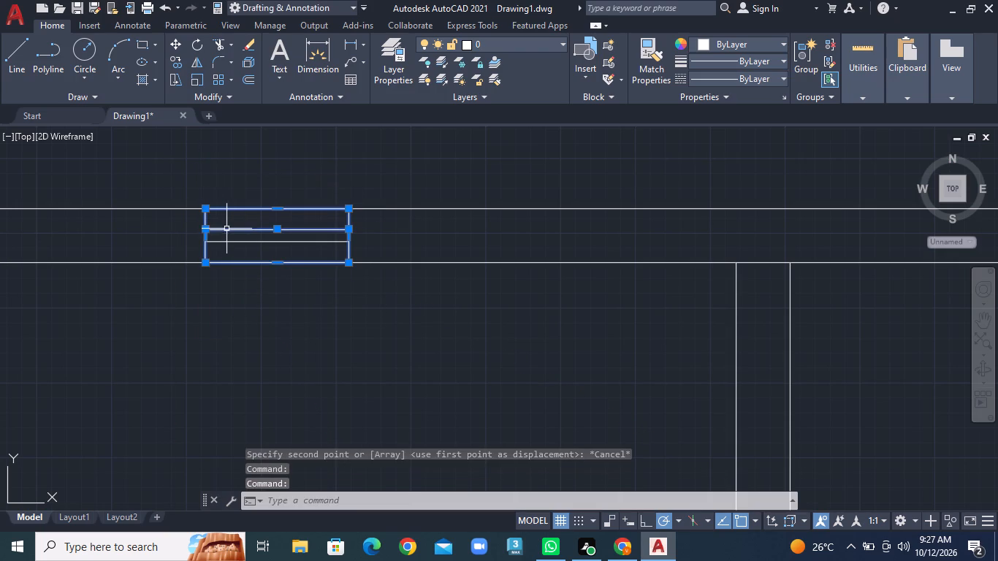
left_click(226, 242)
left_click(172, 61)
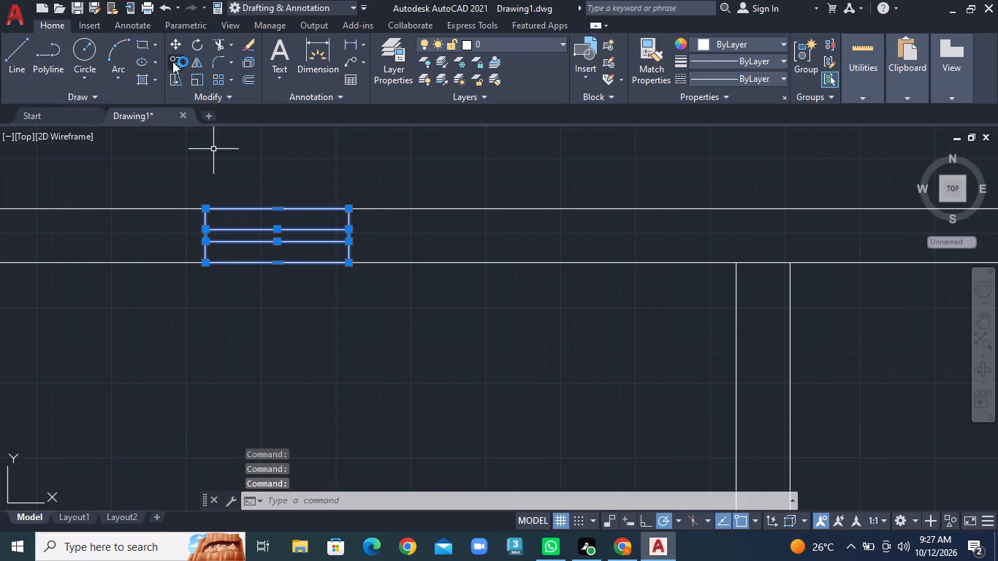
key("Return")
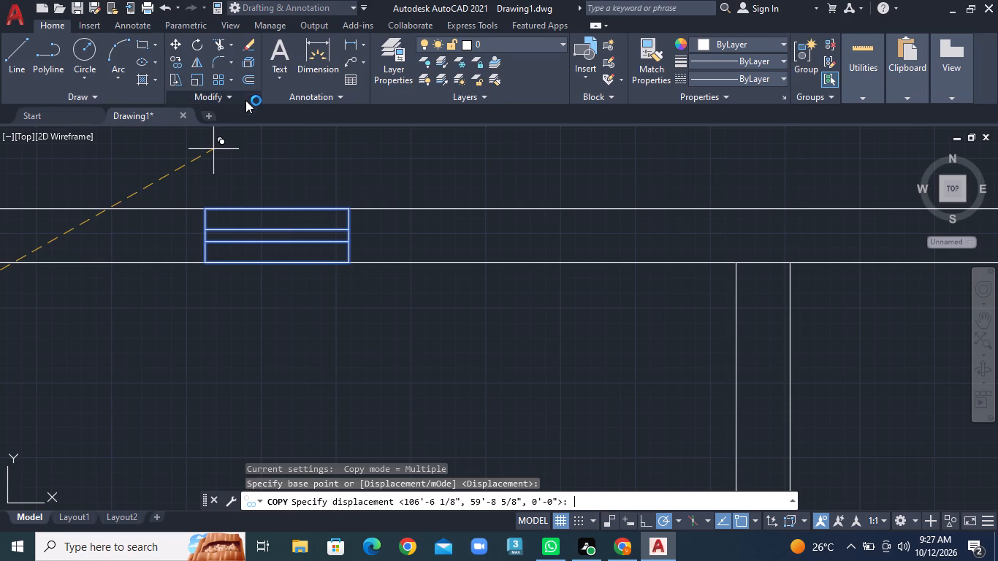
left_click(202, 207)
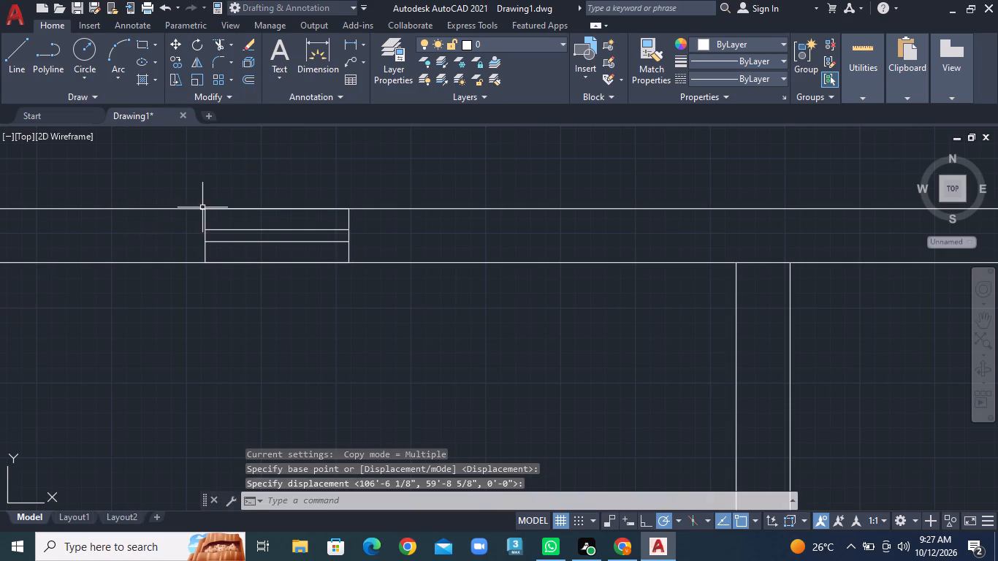
Draw a 2' by 9" rectangle in the empty space outside the plan's left exterior wall.
scroll(304, 265, "down", 2)
scroll(302, 268, "up", 1)
scroll(302, 268, "down", 1)
scroll(278, 273, "up", 1)
scroll(276, 276, "down", 1)
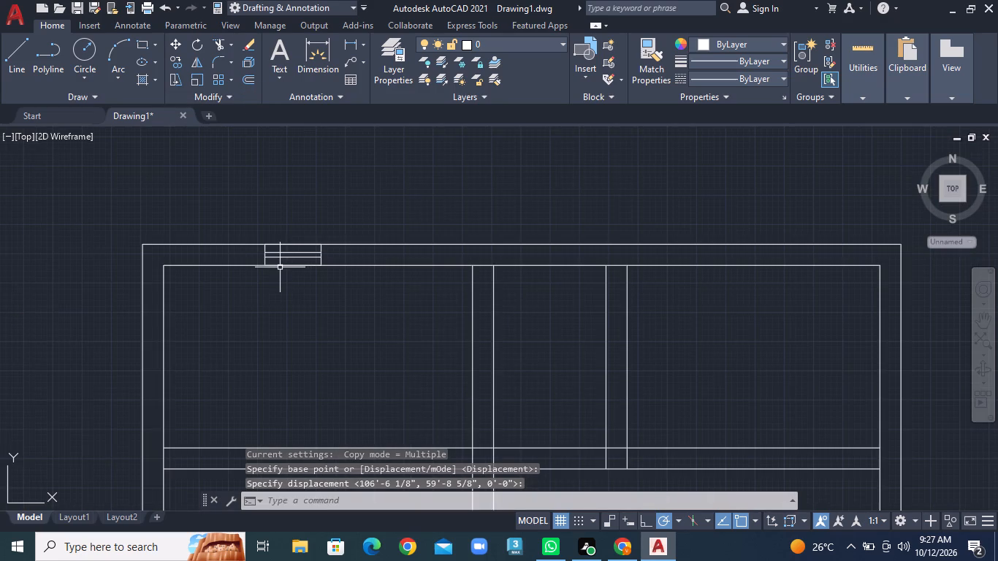
scroll(276, 276, "down", 3)
middle_click_drag(270, 286, 292, 262)
scroll(292, 262, "up", 2)
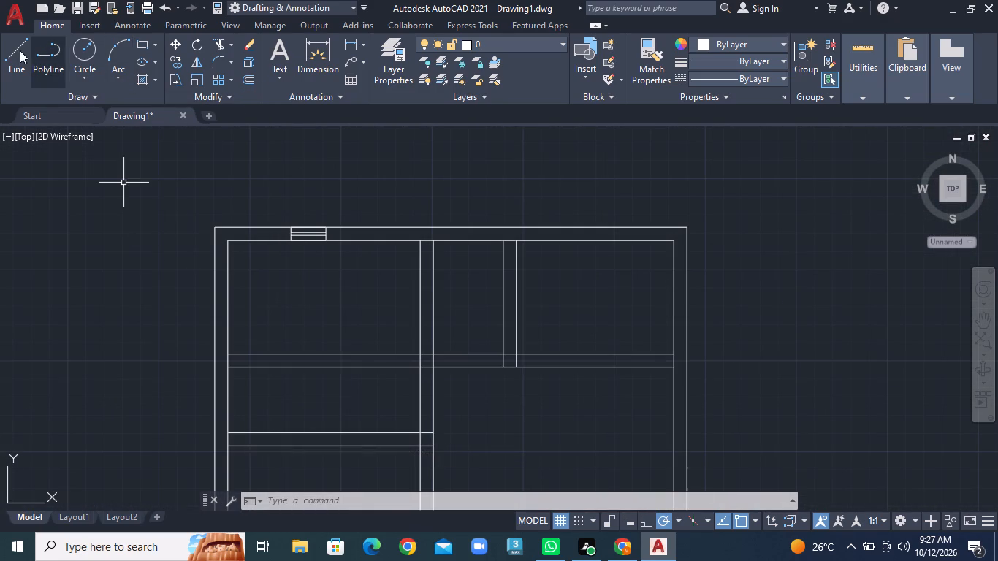
left_click(155, 41)
left_click(168, 65)
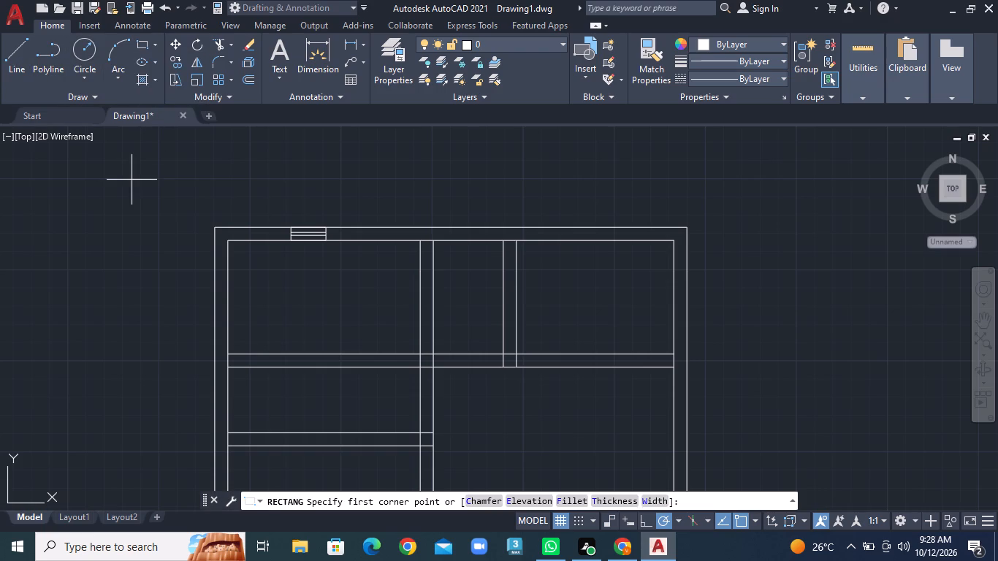
left_click(108, 264)
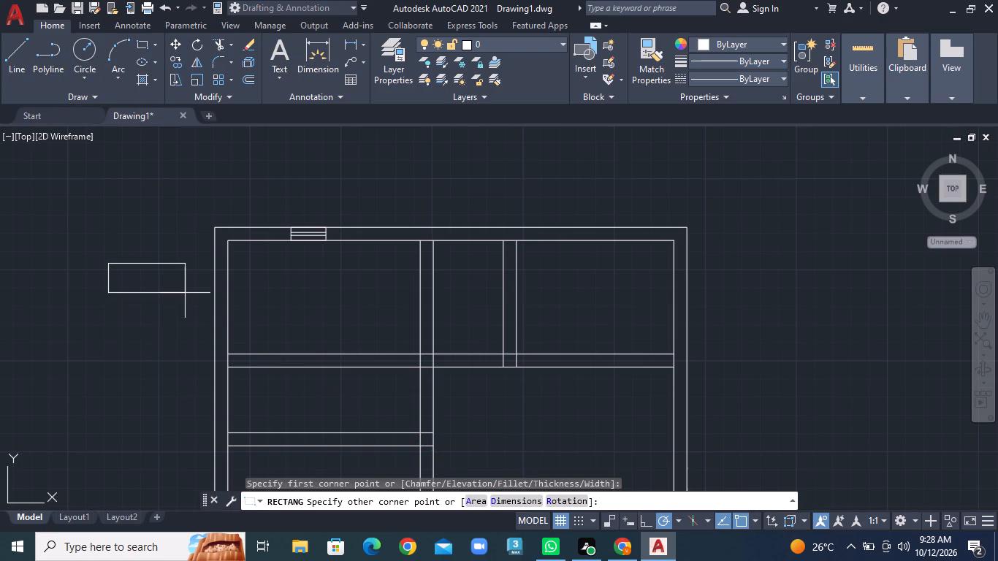
right_click(185, 293)
left_click(218, 376)
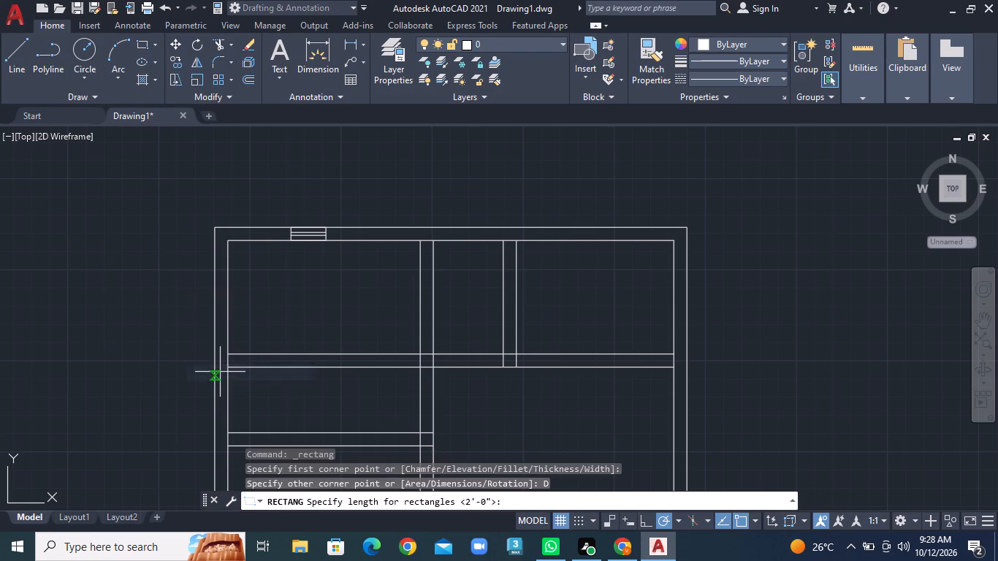
type("2'")
key("Return")
type("9\"")
key("Return")
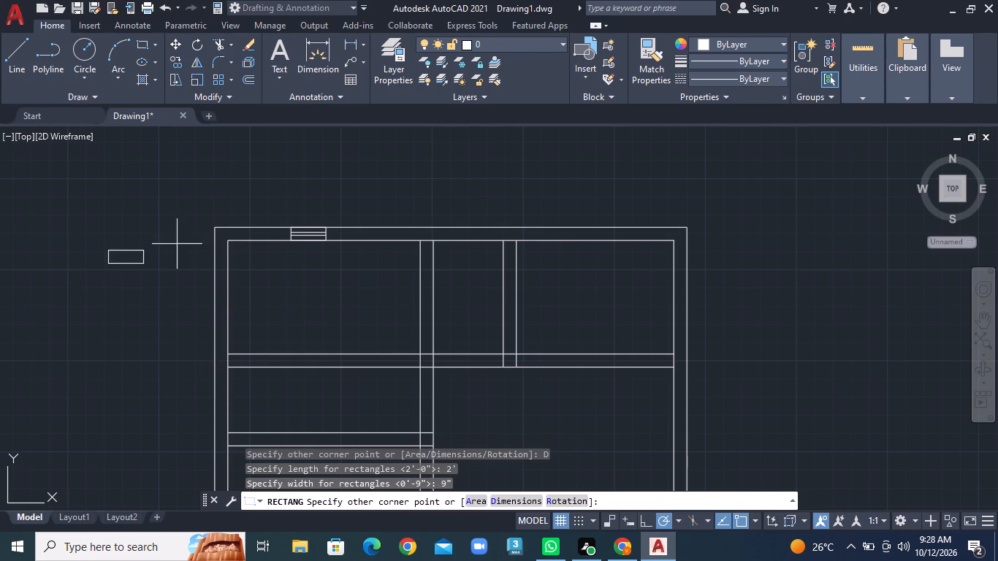
left_click(161, 308)
Draw a horizontal centre line across the new rectangle between the midpoints of its two short sides.
left_click(7, 68)
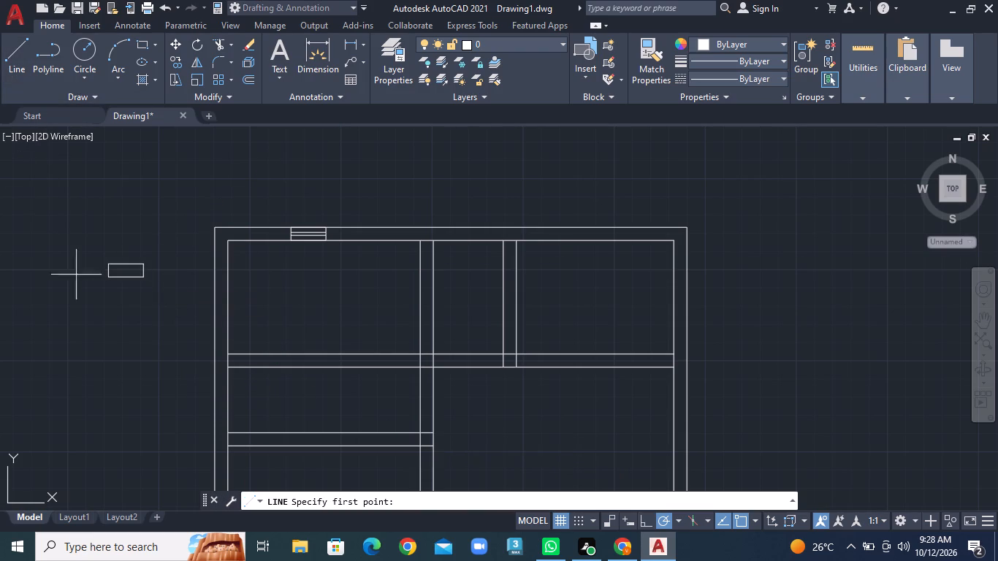
scroll(127, 267, "up", 6)
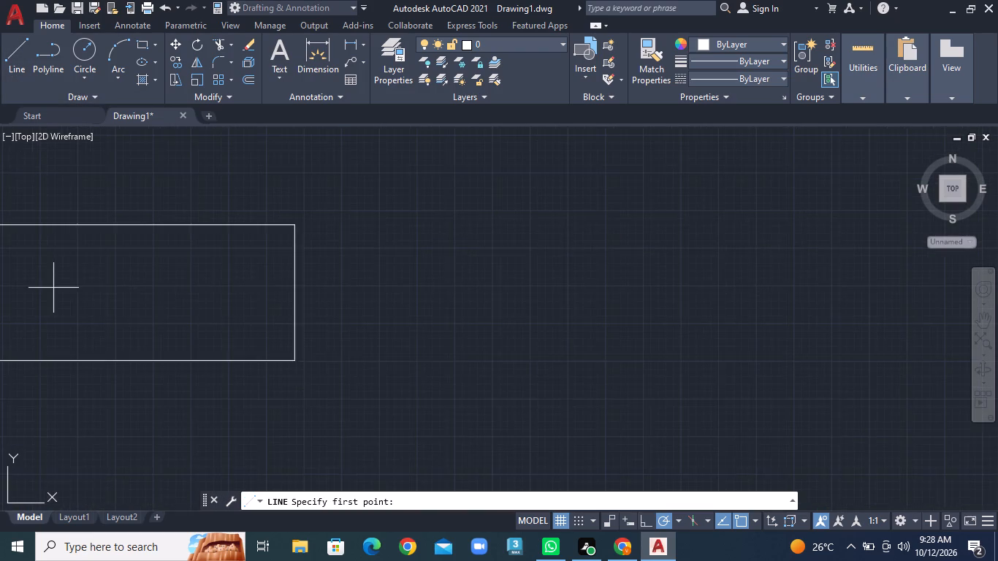
scroll(88, 281, "down", 2)
middle_click_drag(96, 280, 188, 274)
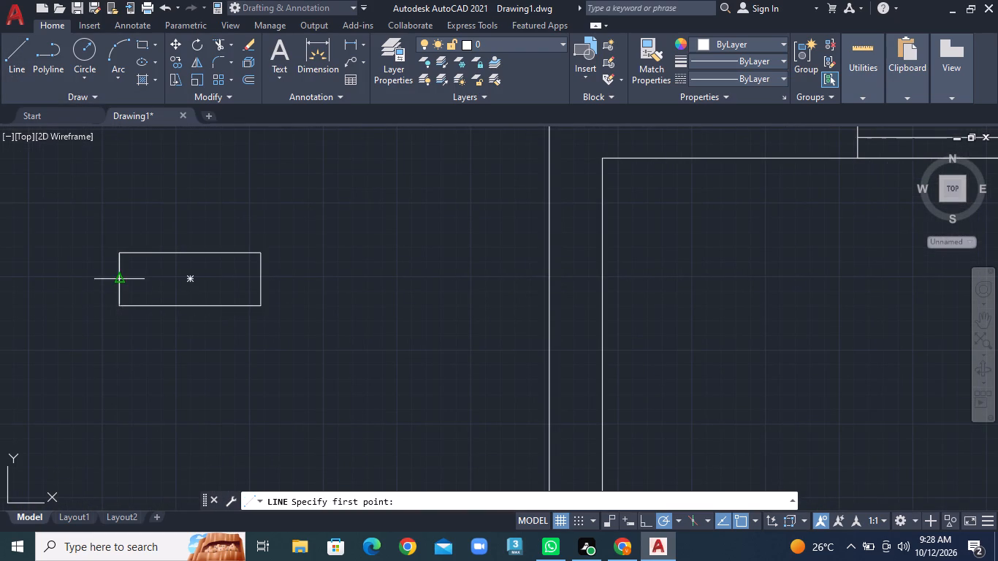
left_click(118, 280)
left_click(262, 276)
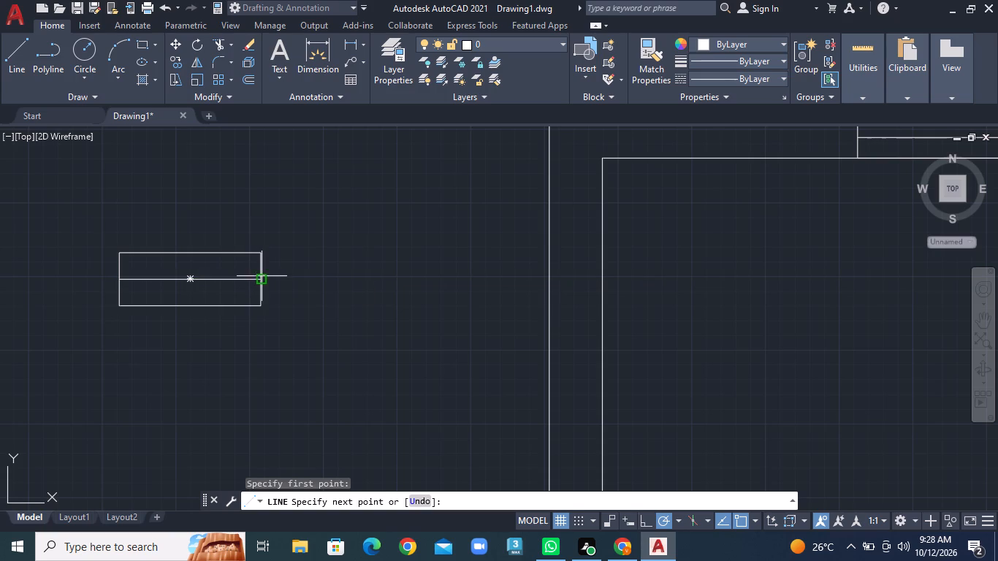
right_click(262, 276)
left_click(271, 283)
Offset the new rectangle's centre line 1" to both sides, once upward and once downward.
left_click(254, 77)
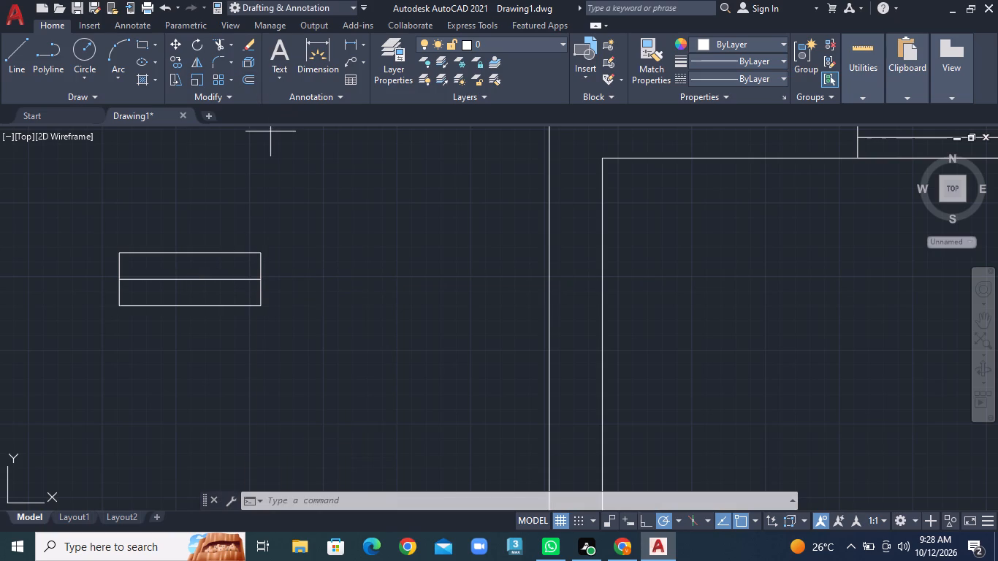
type("1\"")
key("Return")
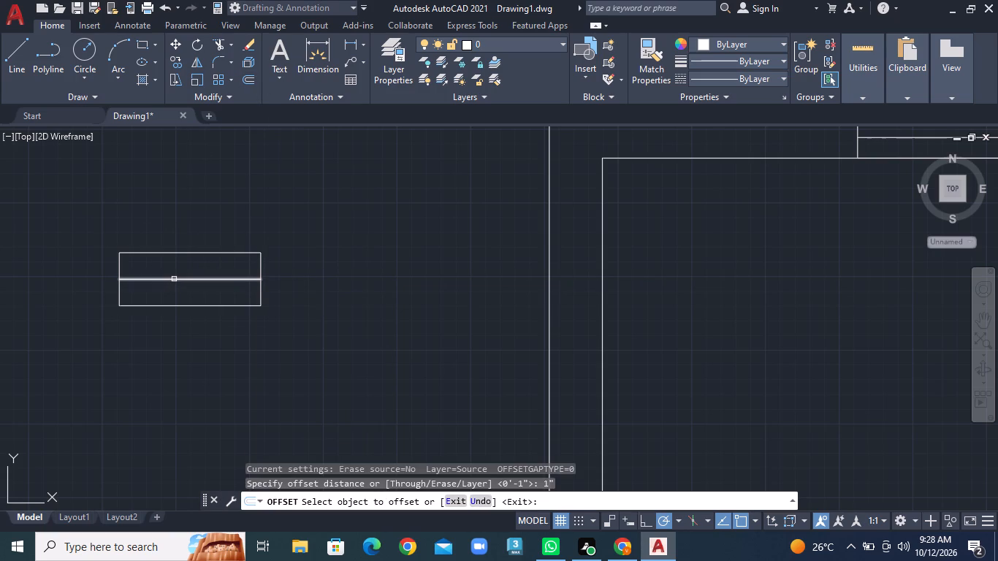
left_click(174, 279)
left_click(179, 262)
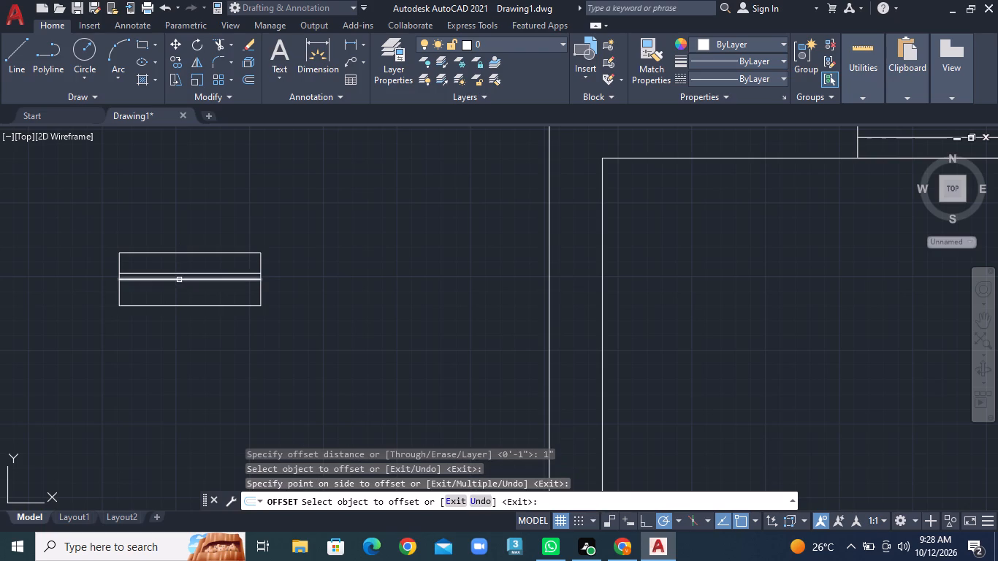
left_click(179, 280)
left_click(178, 307)
Trim away the original centre line between the two offset lines in the new rectangle.
scroll(654, 251, "down", 1)
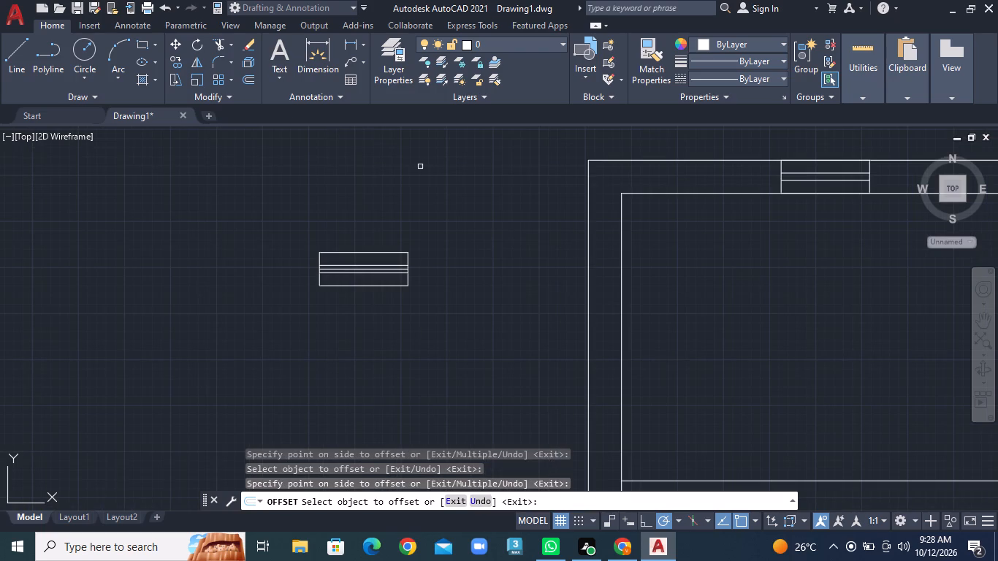
left_click(230, 47)
left_click(238, 72)
scroll(370, 259, "up", 2)
left_click(365, 278)
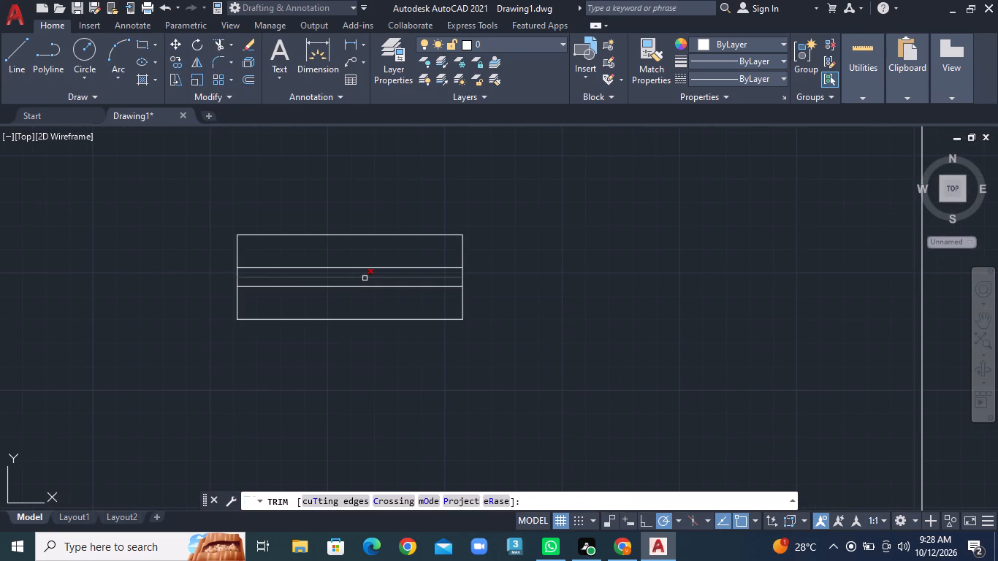
scroll(356, 277, "down", 2)
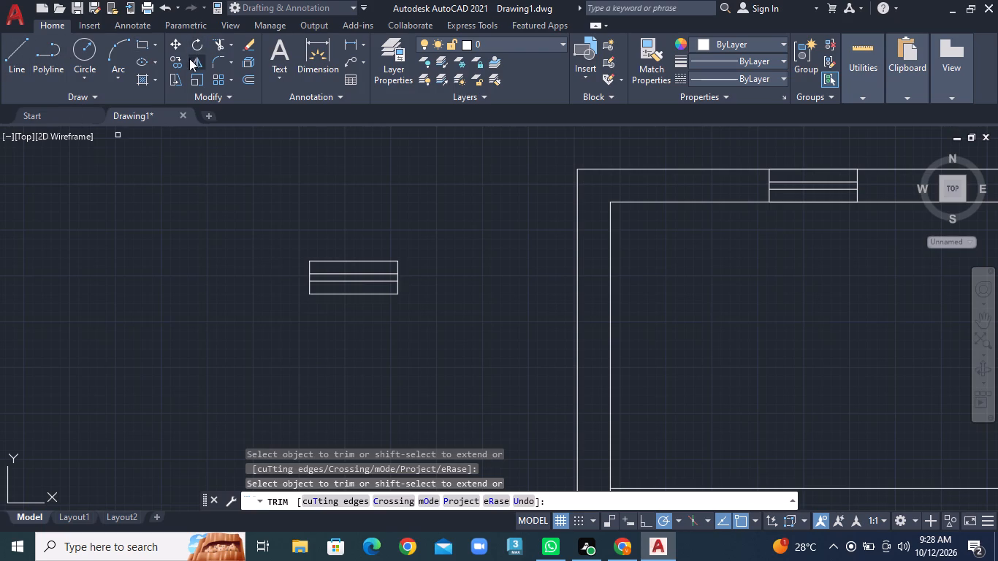
key("Escape")
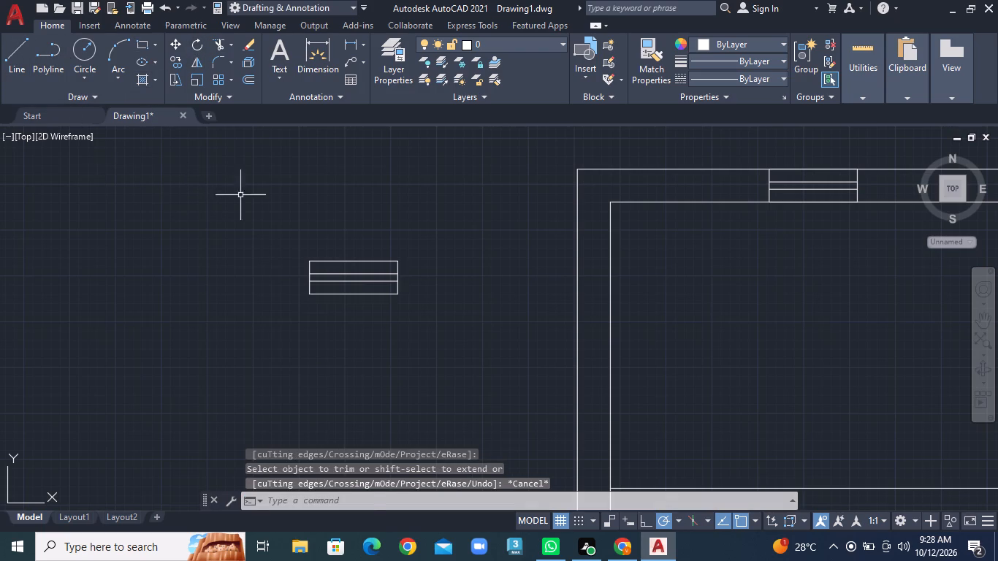
Copy the loose window symbol from its upper-left corner into the top exterior wall, once at the narrow middle room and once at the right-hand room.
left_click(245, 196)
left_click(468, 355)
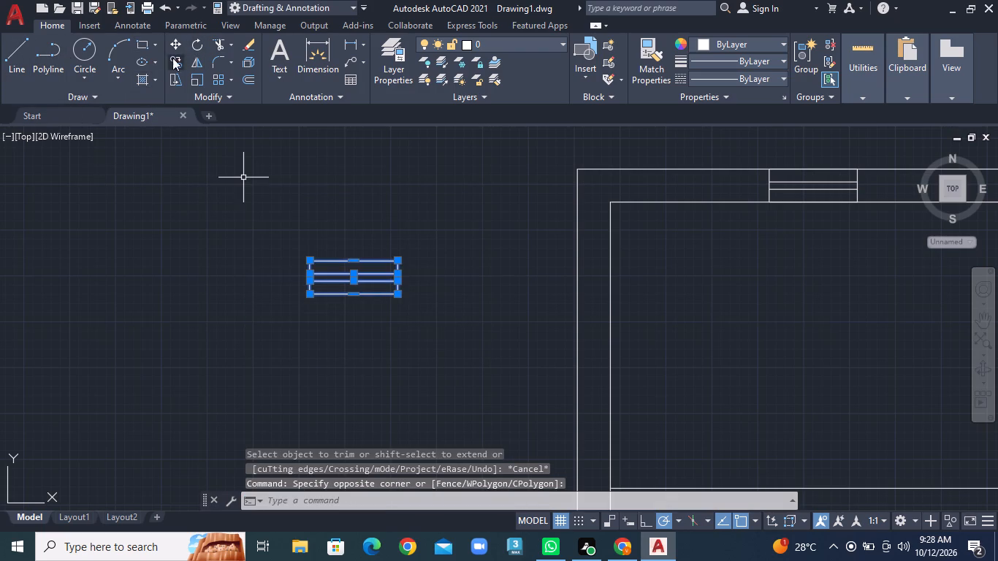
left_click(175, 61)
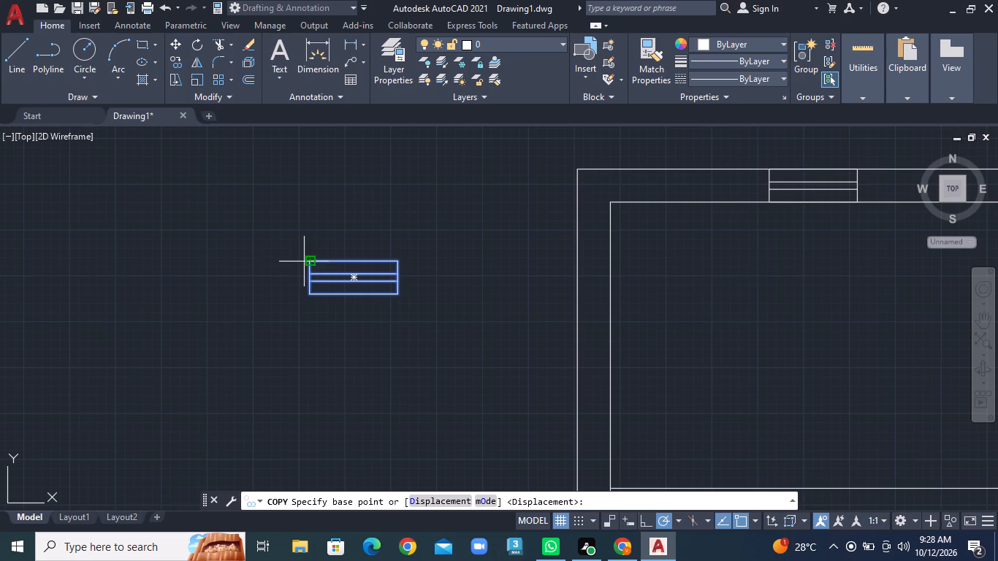
left_click(304, 262)
scroll(511, 274, "down", 1)
middle_click_drag(583, 278, 82, 272)
middle_click_drag(59, 272, 19, 272)
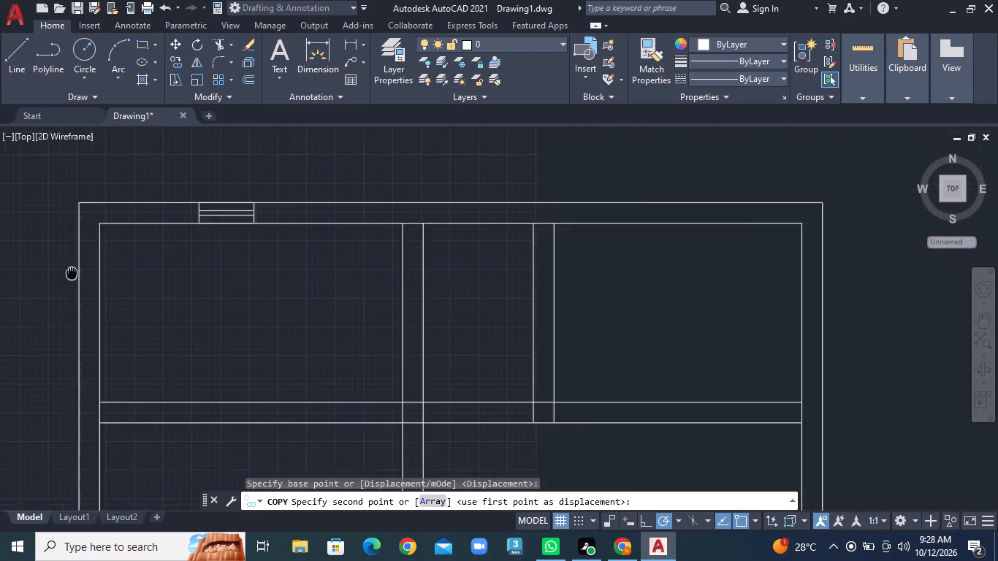
middle_click_drag(19, 272, 18, 272)
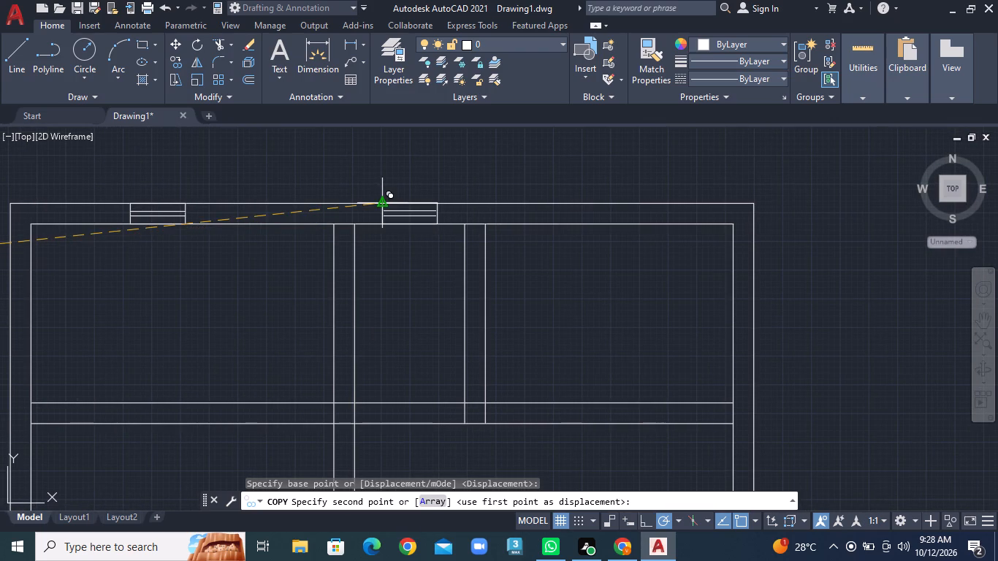
left_click(386, 207)
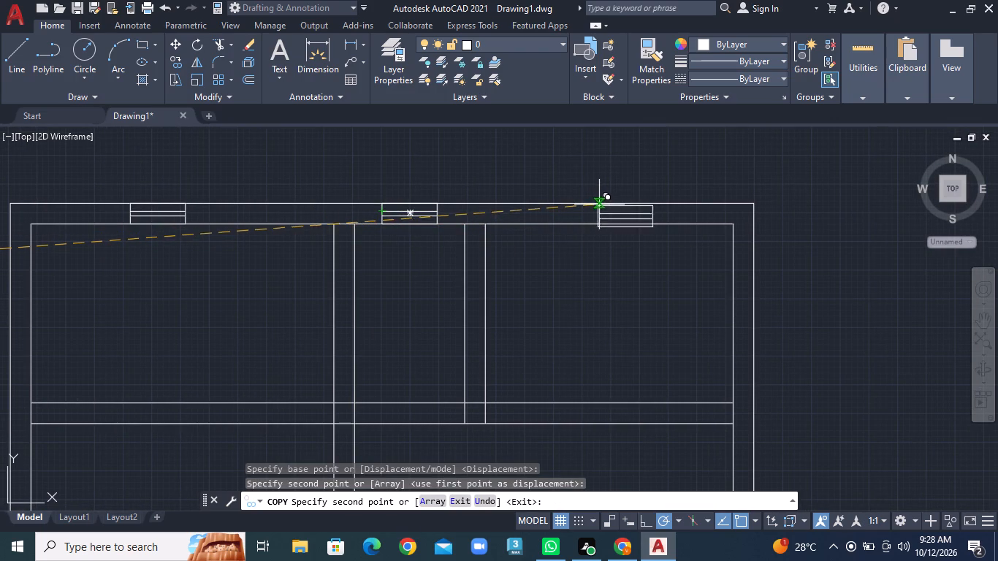
left_click(601, 204)
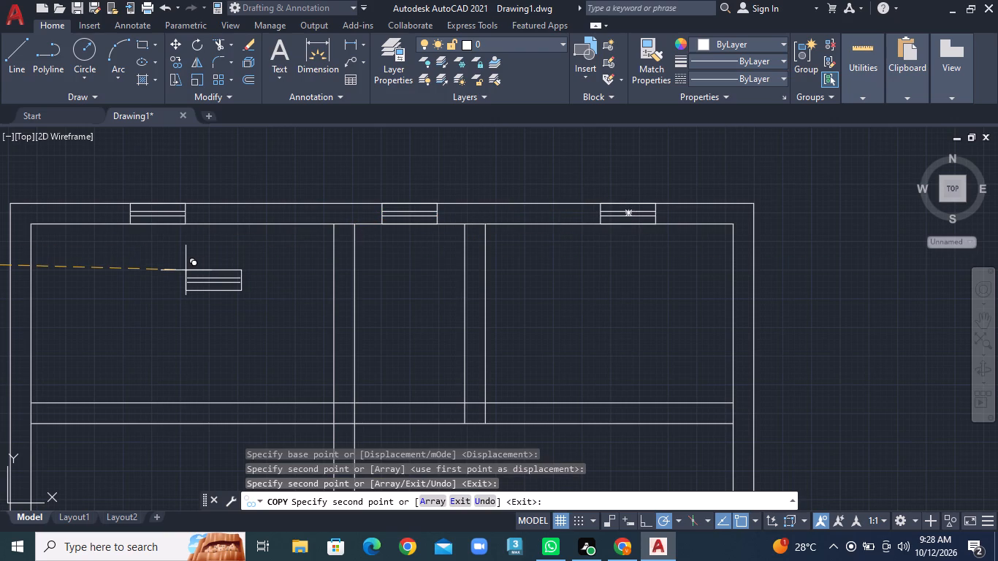
key("Escape")
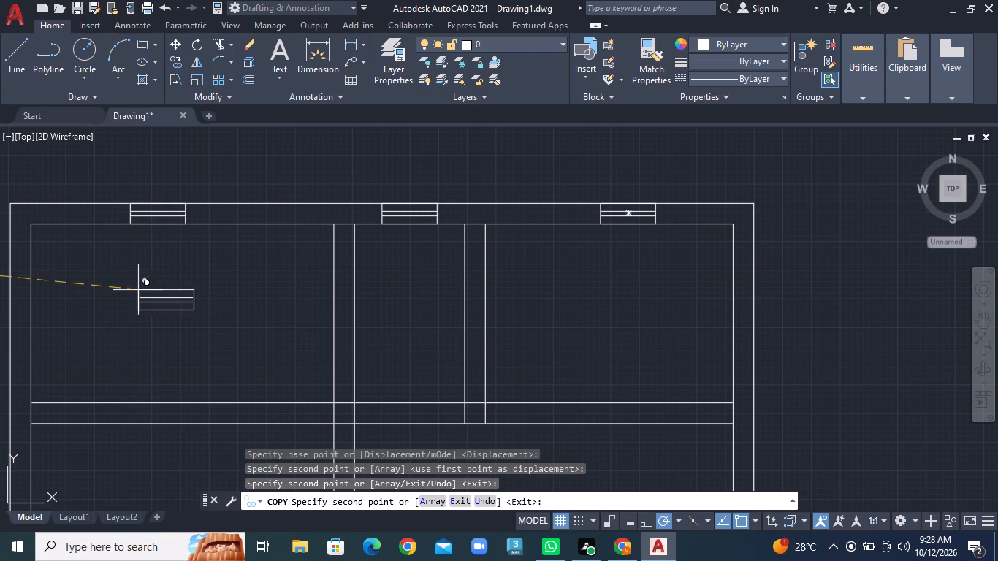
Rotate the loose window symbol outside the plan to vertical, 270° about its upper-right corner.
scroll(105, 278, "down", 2)
middle_click_drag(119, 267, 330, 250)
left_click(158, 224)
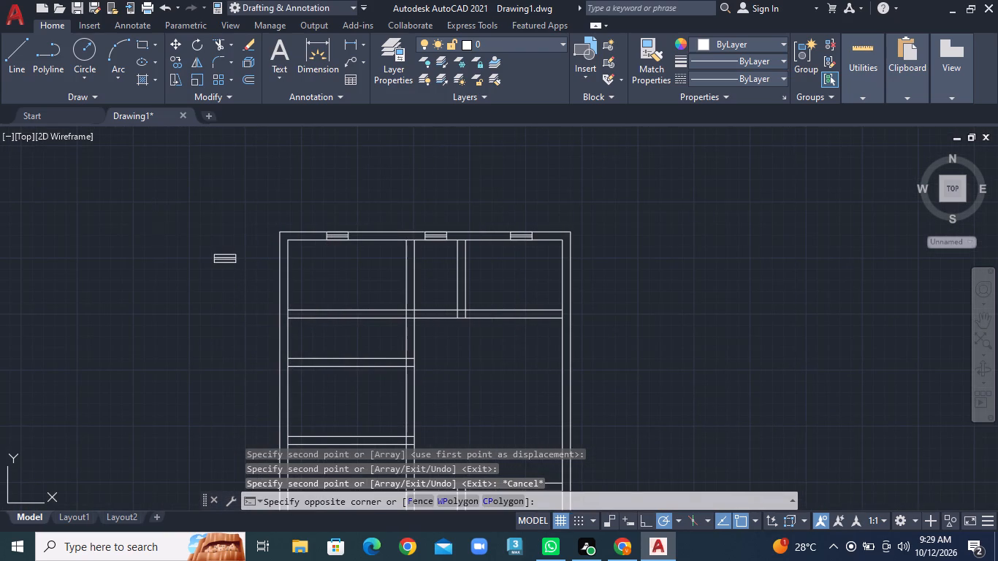
left_click(256, 325)
left_click(195, 45)
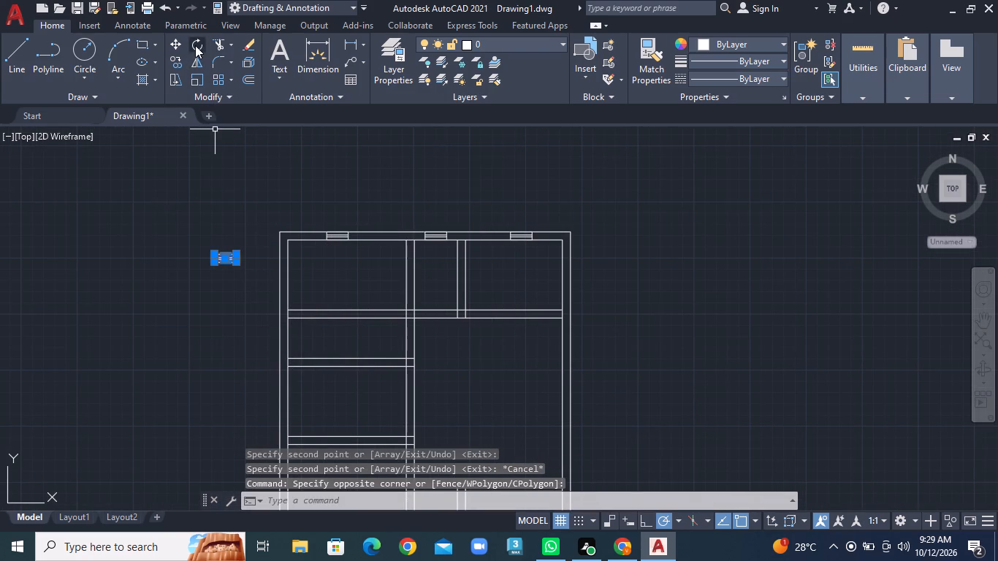
left_click(238, 256)
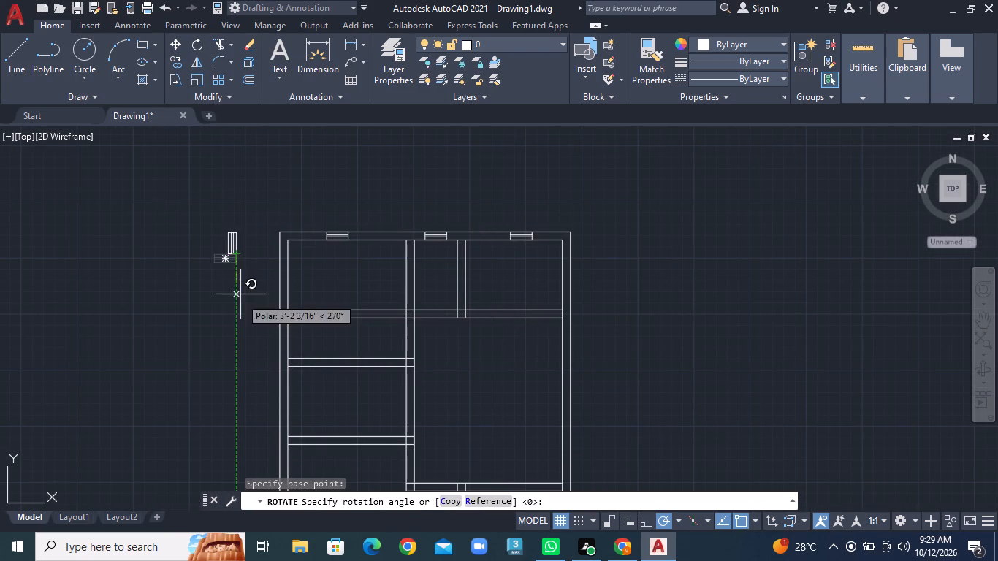
left_click(240, 305)
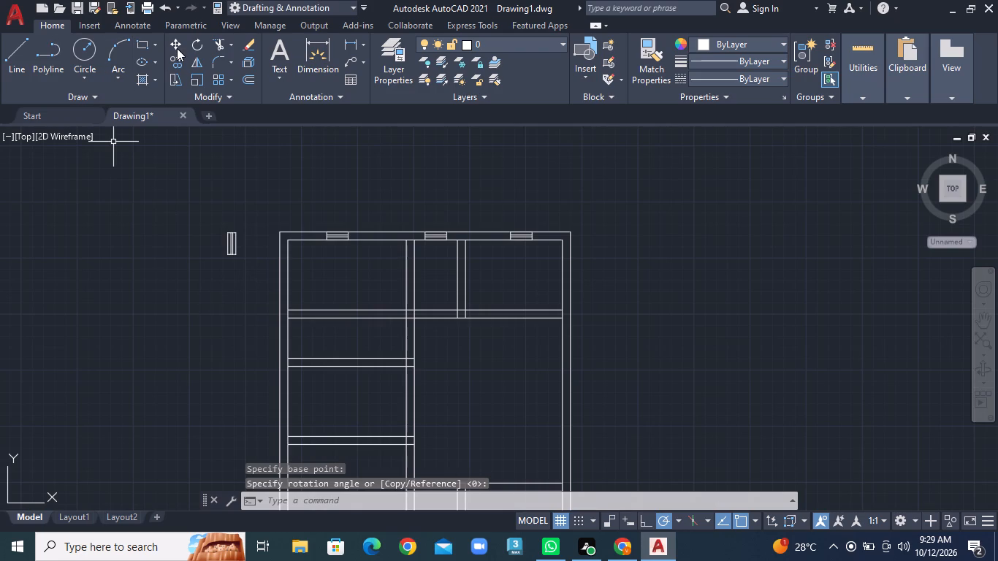
Copy the vertical window symbol into the left exterior wall at three places: the third room down, the fourth room, and the bottom strip.
left_click(178, 64)
left_click(218, 218)
left_click(252, 281)
right_click(252, 281)
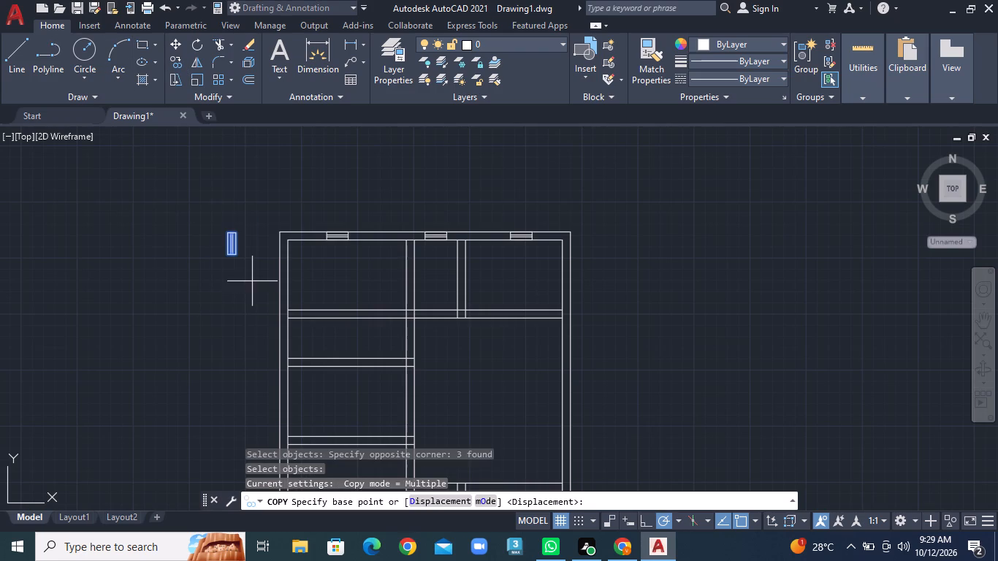
left_click(227, 235)
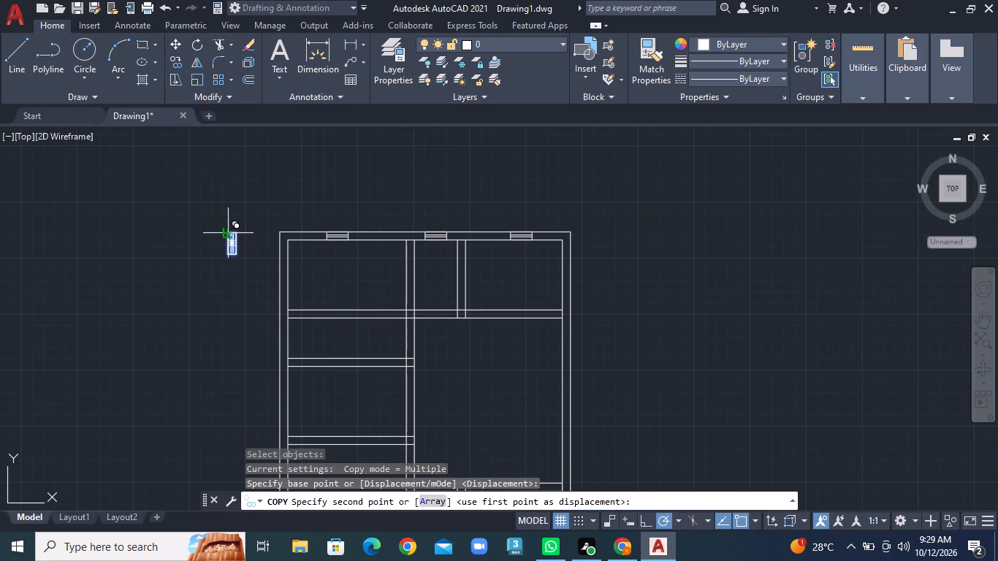
middle_click_drag(268, 326, 266, 307)
middle_click_drag(266, 300, 257, 226)
middle_click_drag(256, 224, 251, 200)
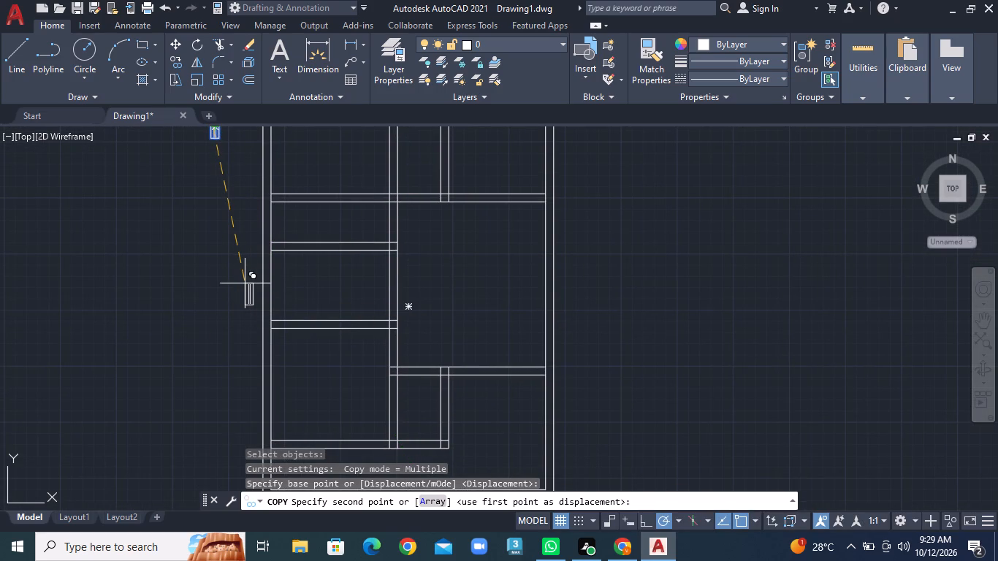
middle_click(215, 271)
middle_click_drag(215, 271, 225, 377)
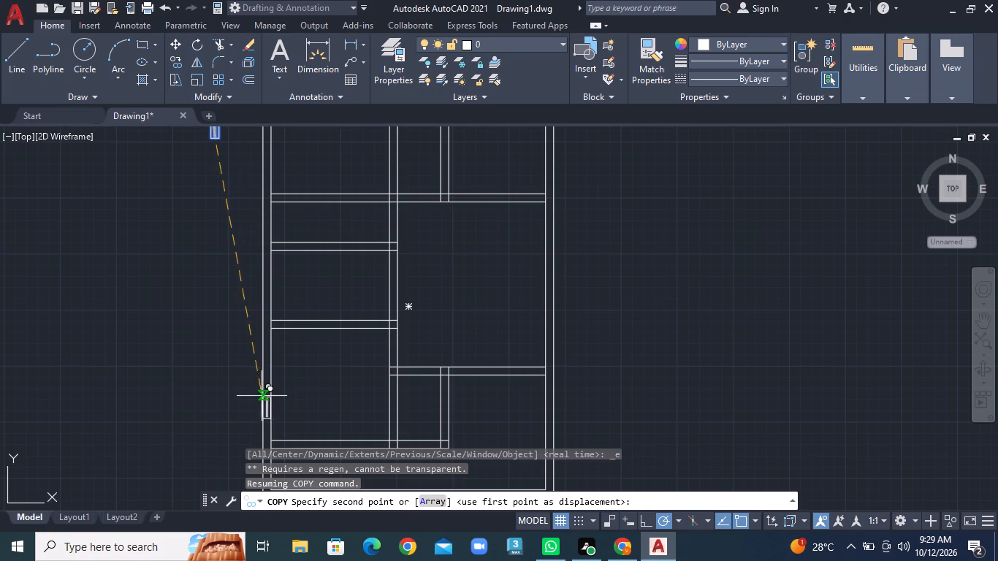
left_click(263, 382)
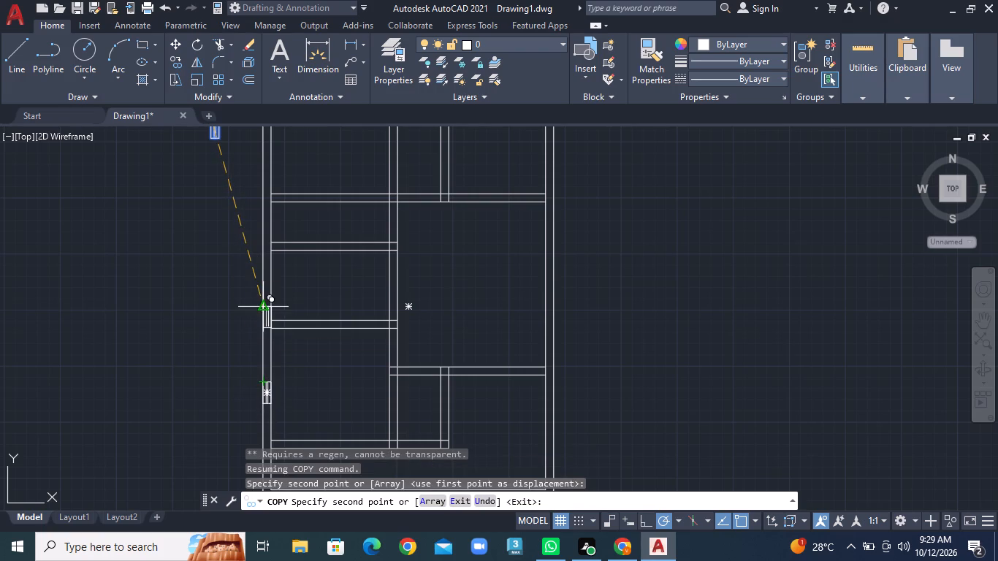
left_click(263, 264)
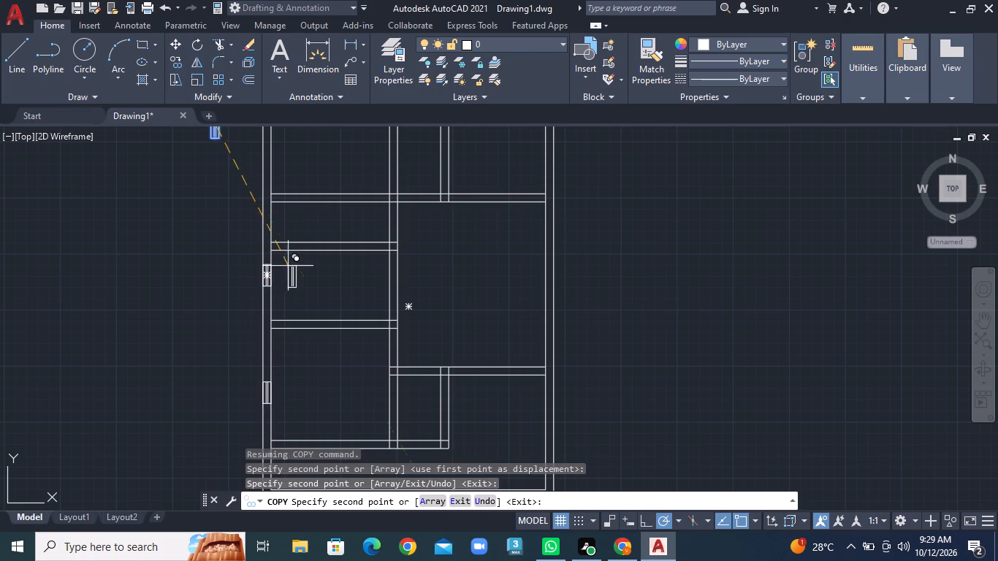
middle_click_drag(305, 337, 308, 229)
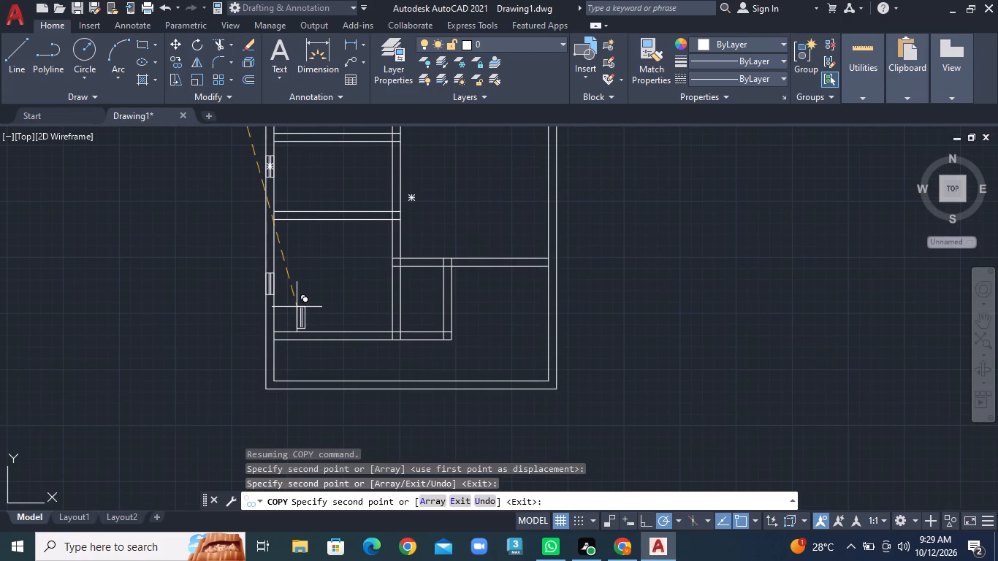
left_click(264, 349)
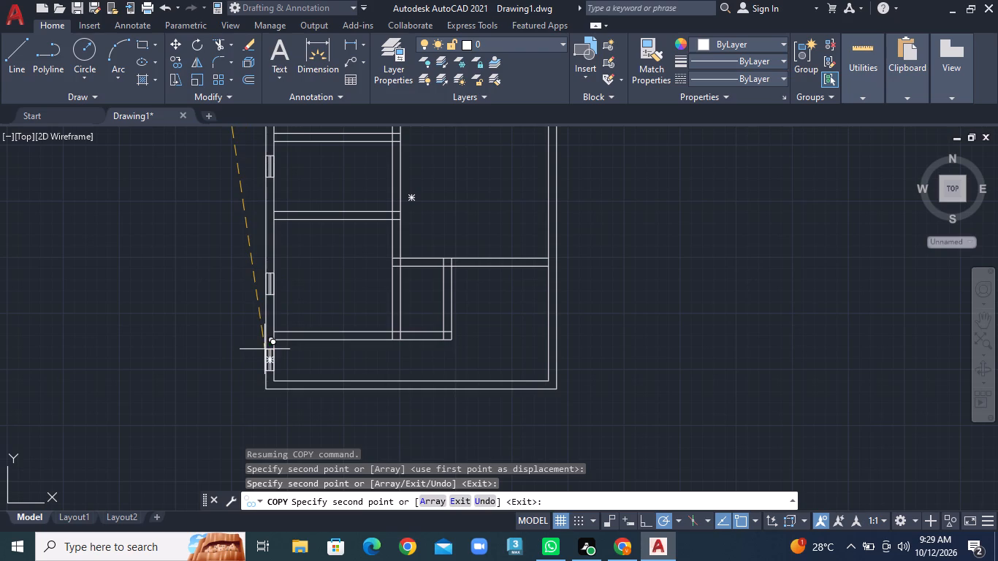
Copy the vertical window symbol into the right exterior wall twice, at the large room and at the lower space beneath it.
middle_click_drag(411, 280, 128, 385)
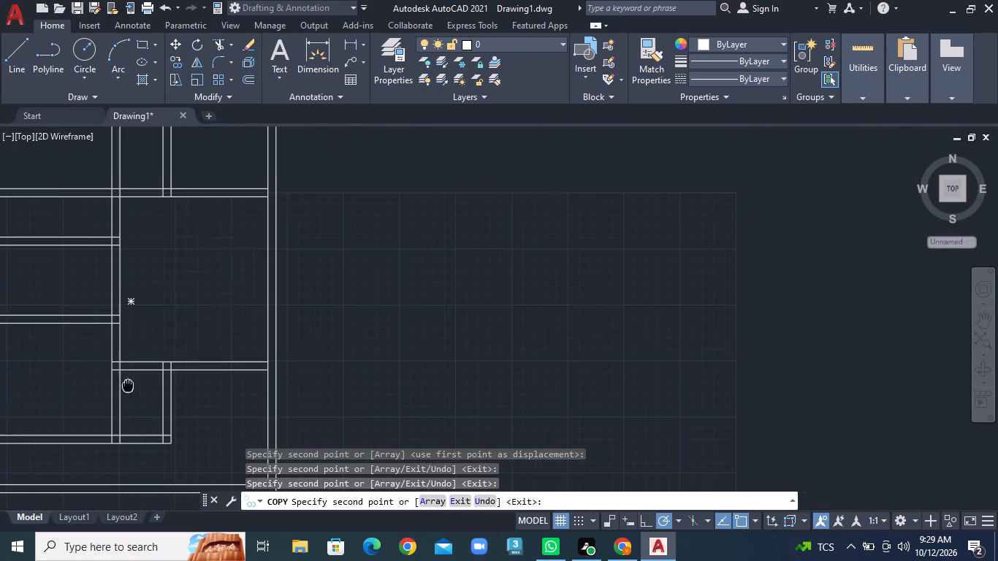
middle_click_drag(128, 385, 124, 389)
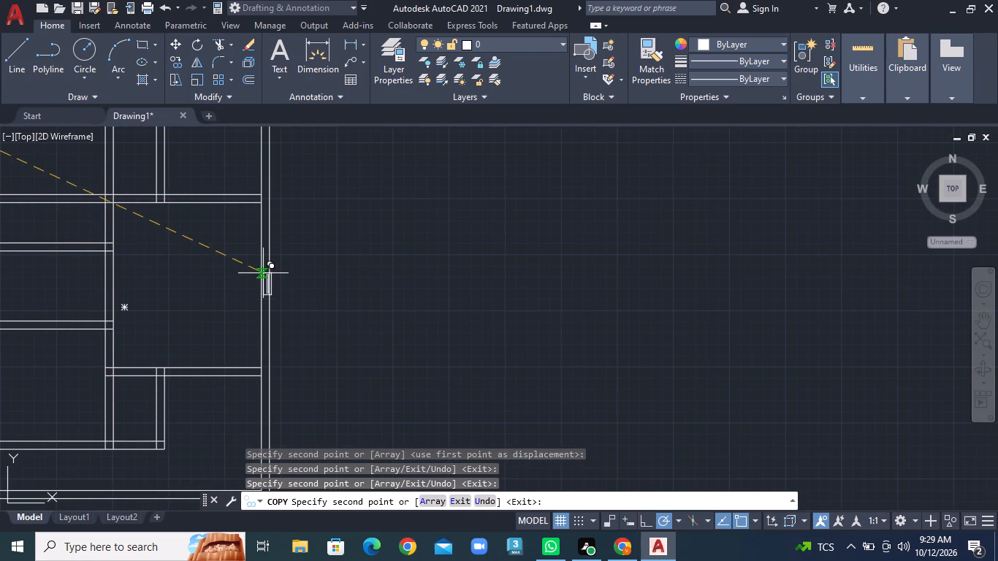
left_click(263, 273)
middle_click_drag(303, 376, 334, 193)
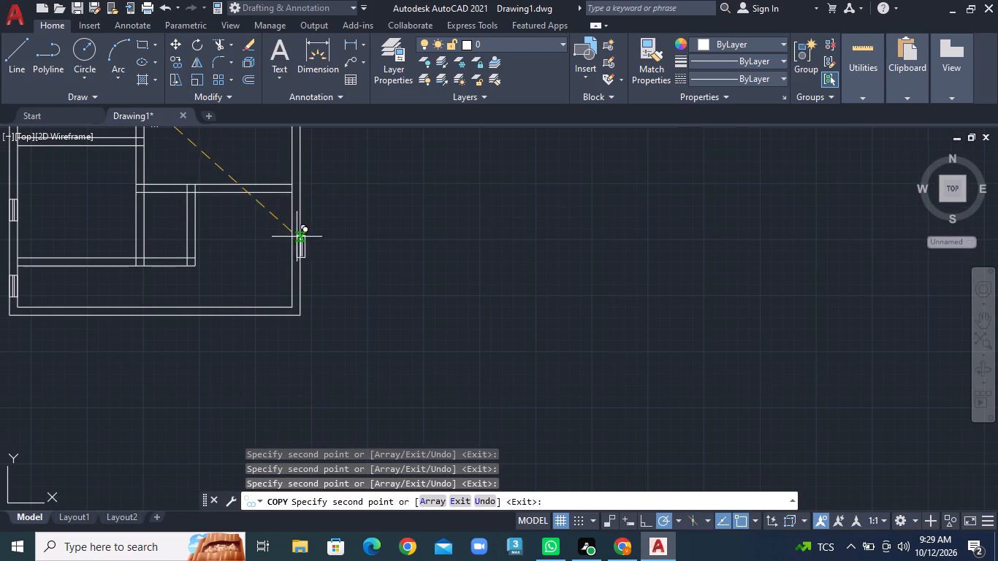
left_click(292, 239)
scroll(348, 251, "down", 1)
middle_click_drag(348, 251, 474, 406)
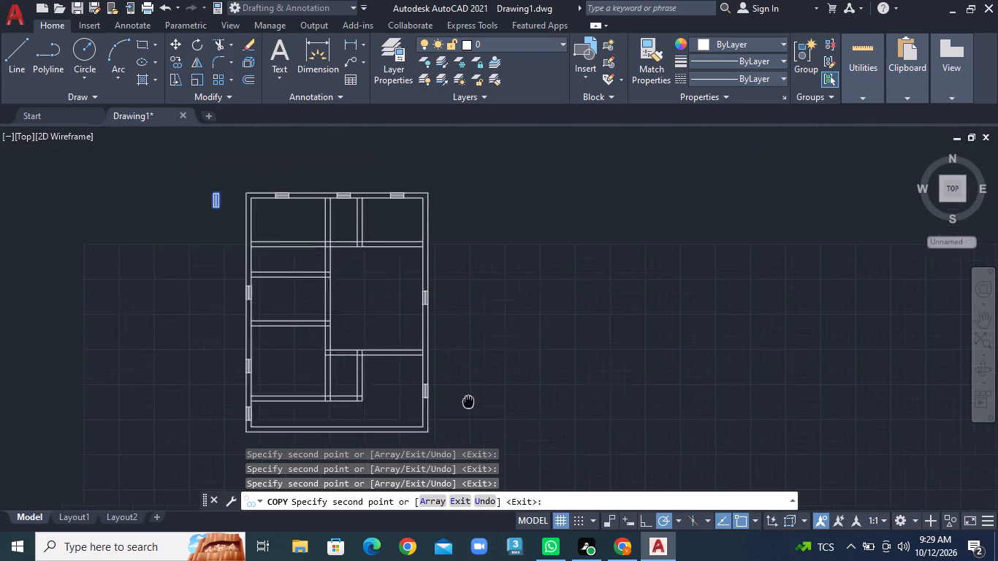
middle_click_drag(474, 406, 475, 407)
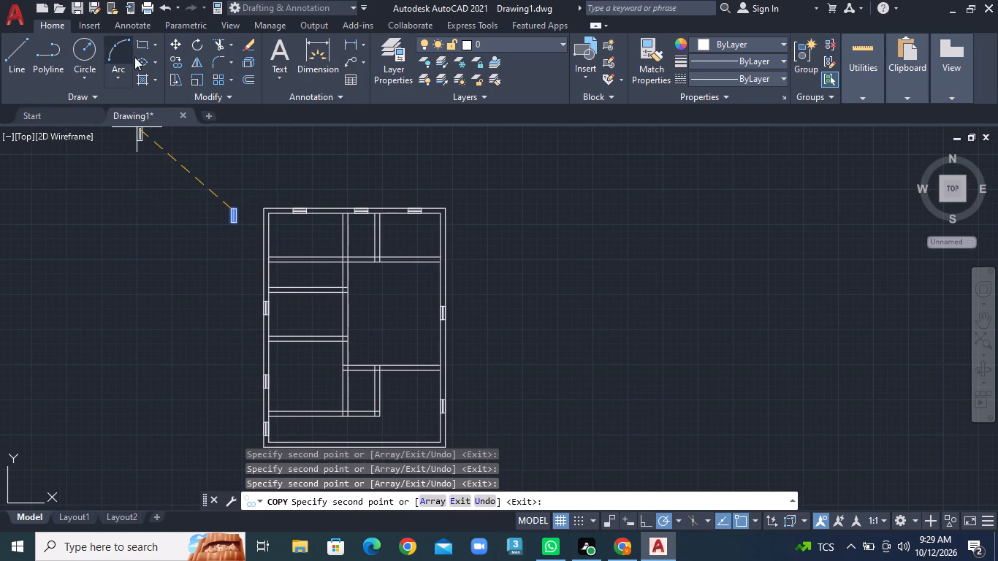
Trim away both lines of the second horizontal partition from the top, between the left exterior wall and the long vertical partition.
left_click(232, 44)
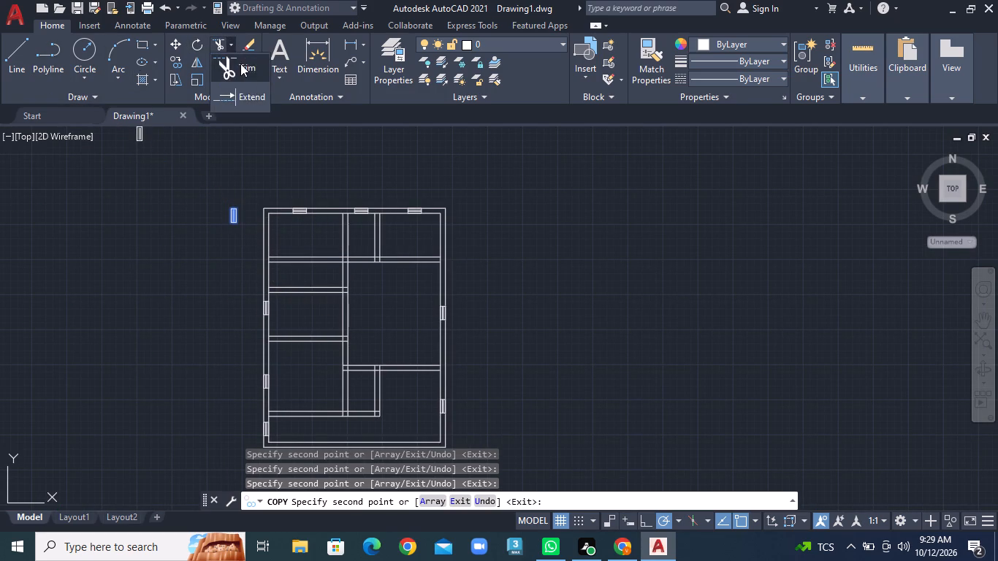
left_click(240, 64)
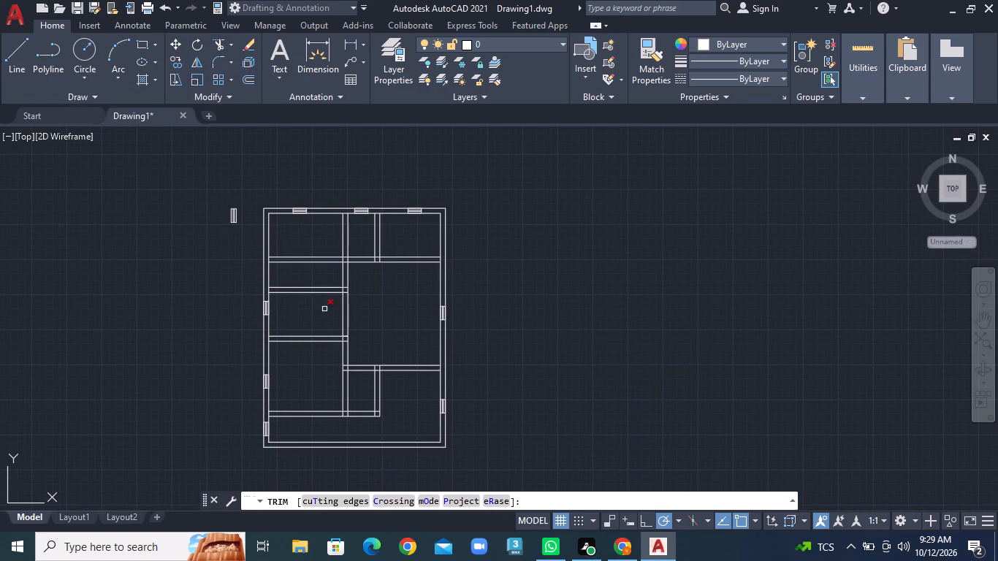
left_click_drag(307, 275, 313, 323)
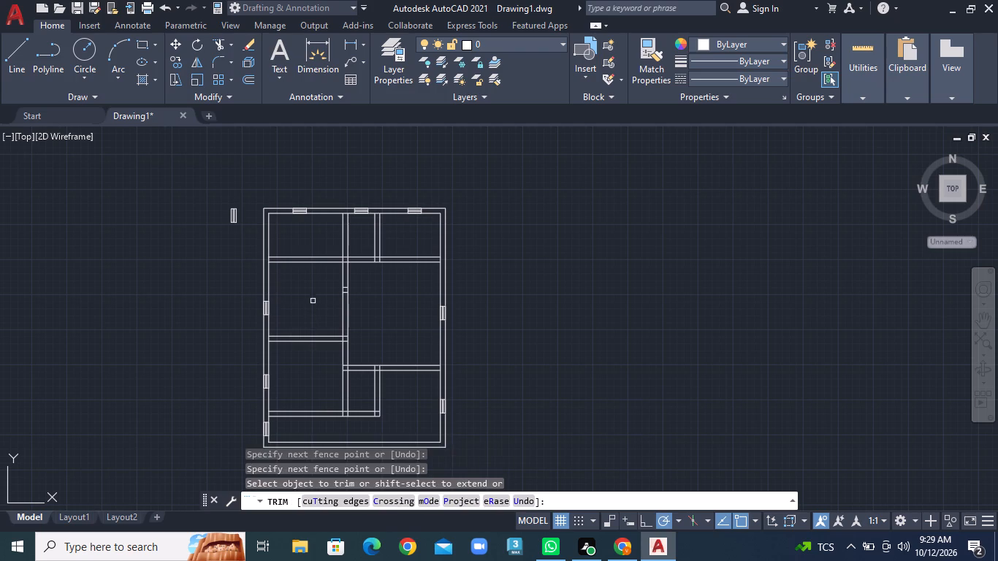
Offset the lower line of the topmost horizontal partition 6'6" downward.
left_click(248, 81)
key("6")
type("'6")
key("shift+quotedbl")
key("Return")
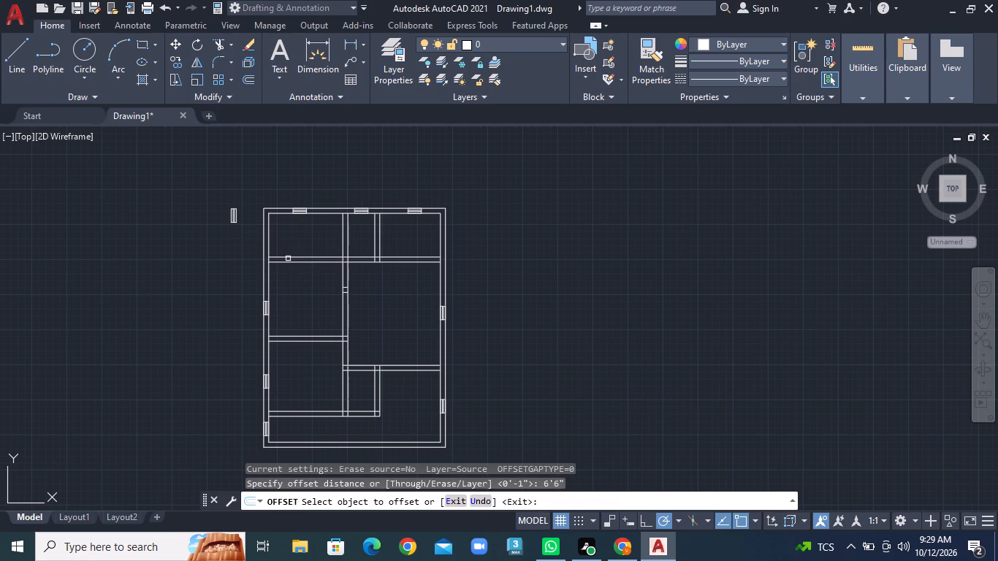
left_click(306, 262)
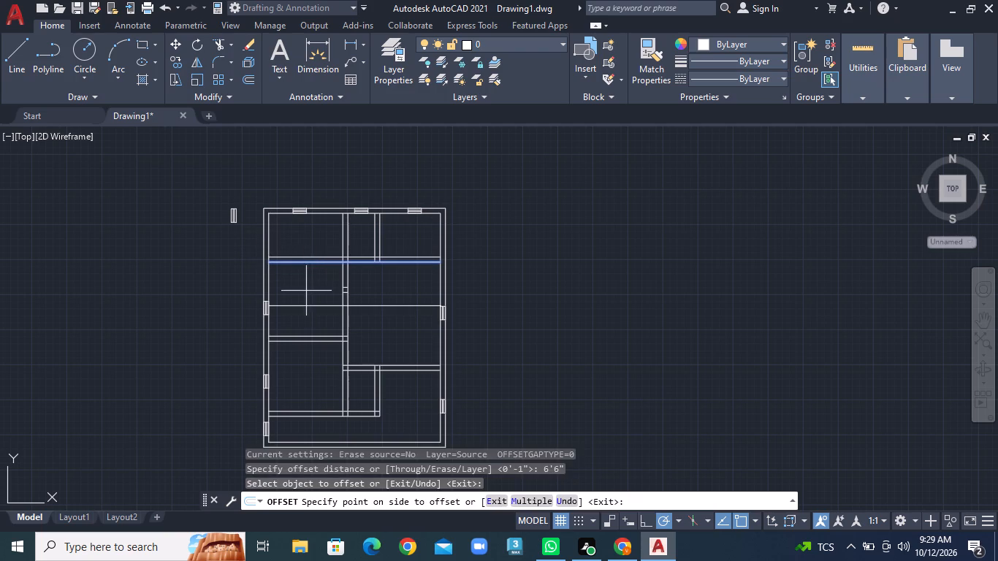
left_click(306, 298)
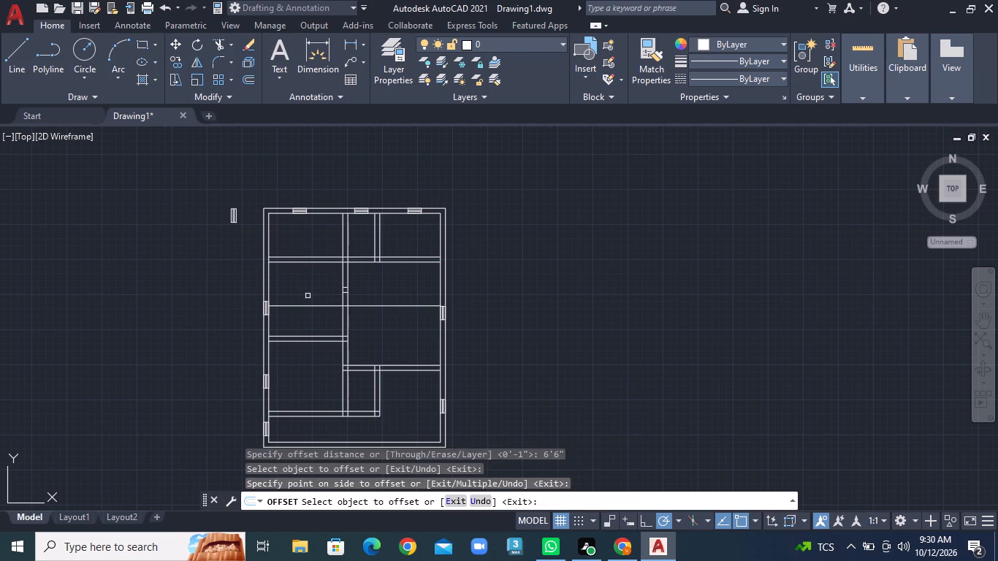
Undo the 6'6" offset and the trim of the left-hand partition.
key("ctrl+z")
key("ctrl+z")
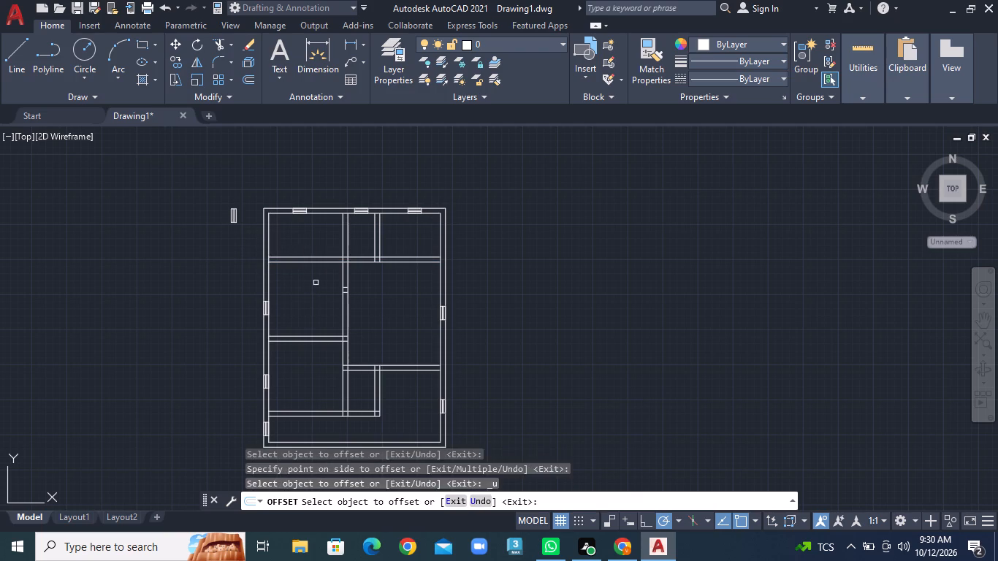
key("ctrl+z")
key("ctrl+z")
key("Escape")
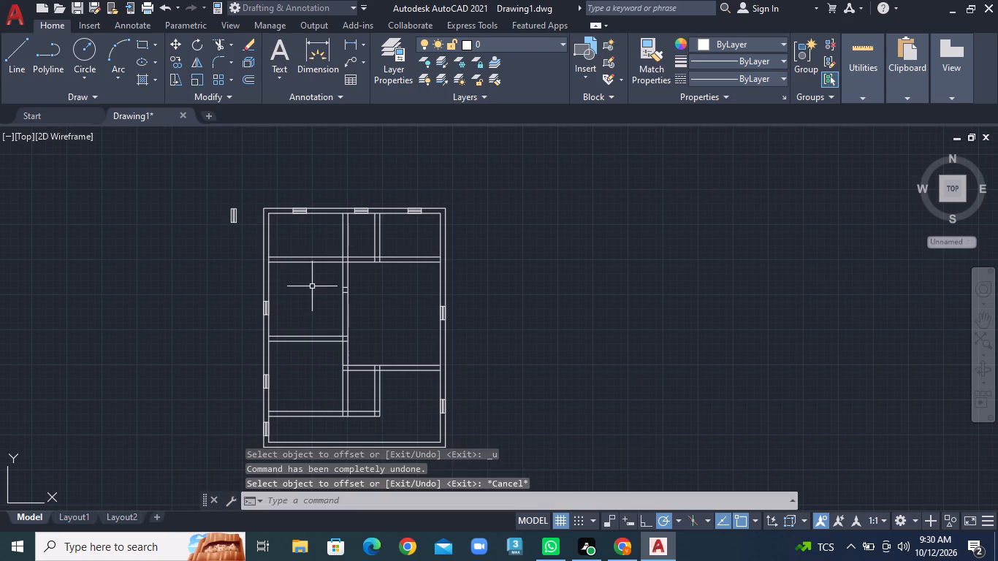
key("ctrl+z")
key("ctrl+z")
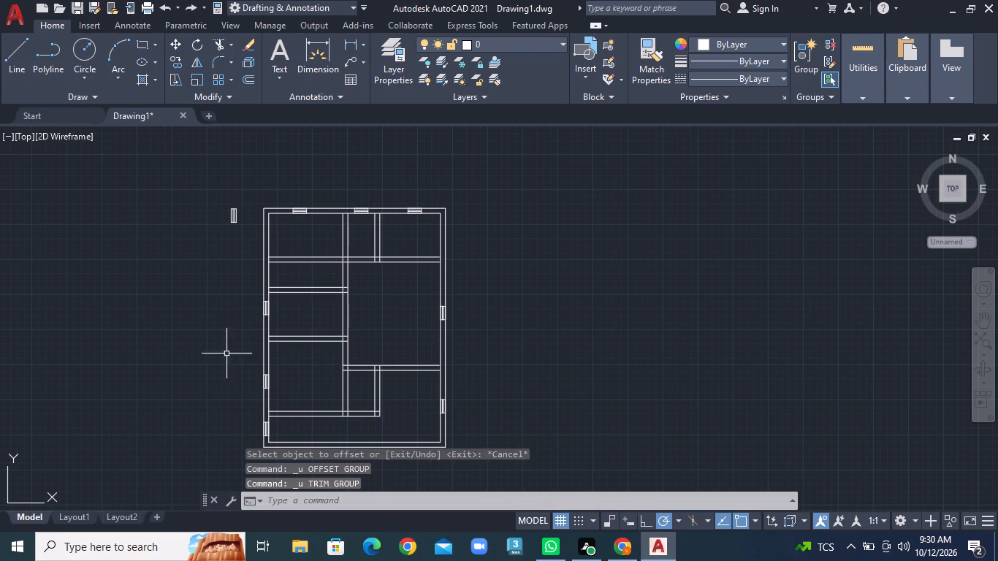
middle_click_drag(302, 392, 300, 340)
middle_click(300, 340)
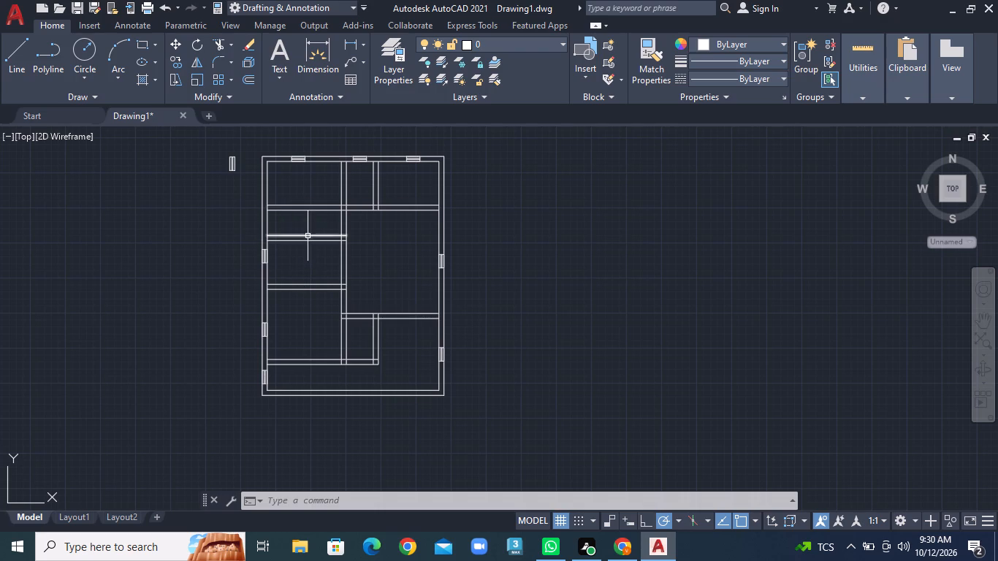
Offset the lower line of the second left-hand horizontal partition 10'5" downward.
left_click(251, 75)
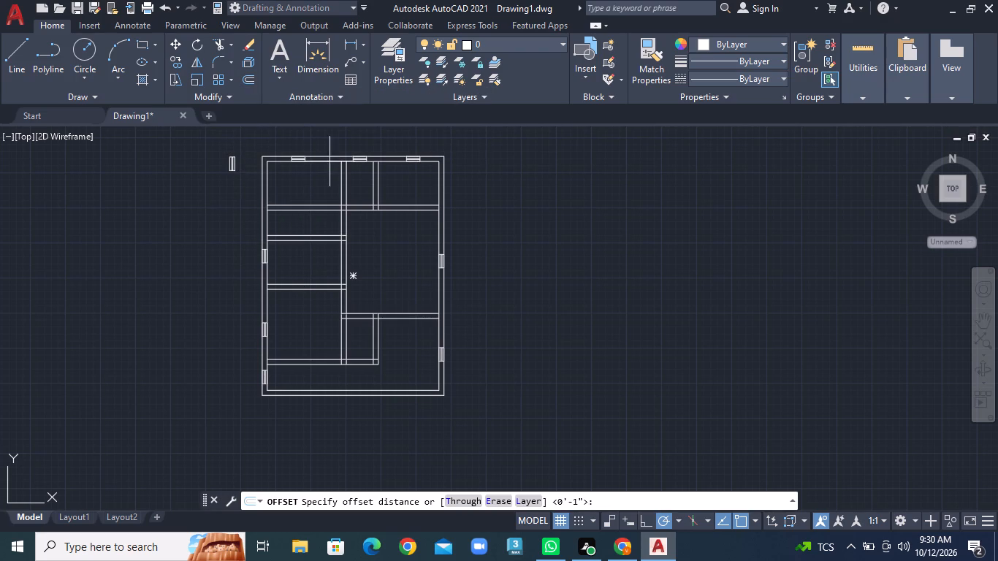
key("1")
type("0'")
key("6")
key("BackSpace")
key("5")
key("shift+quotedbl")
key("Return")
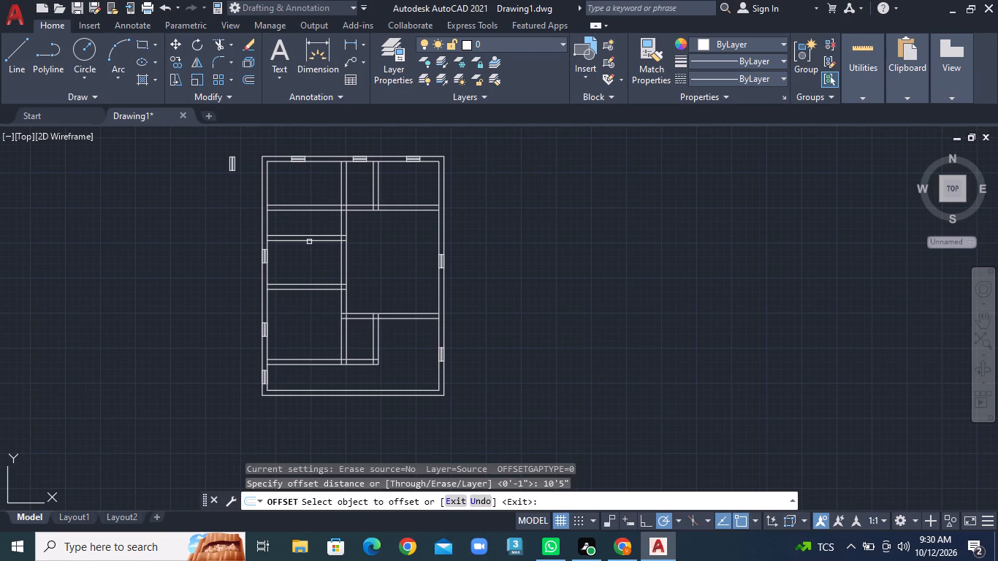
left_click(310, 240)
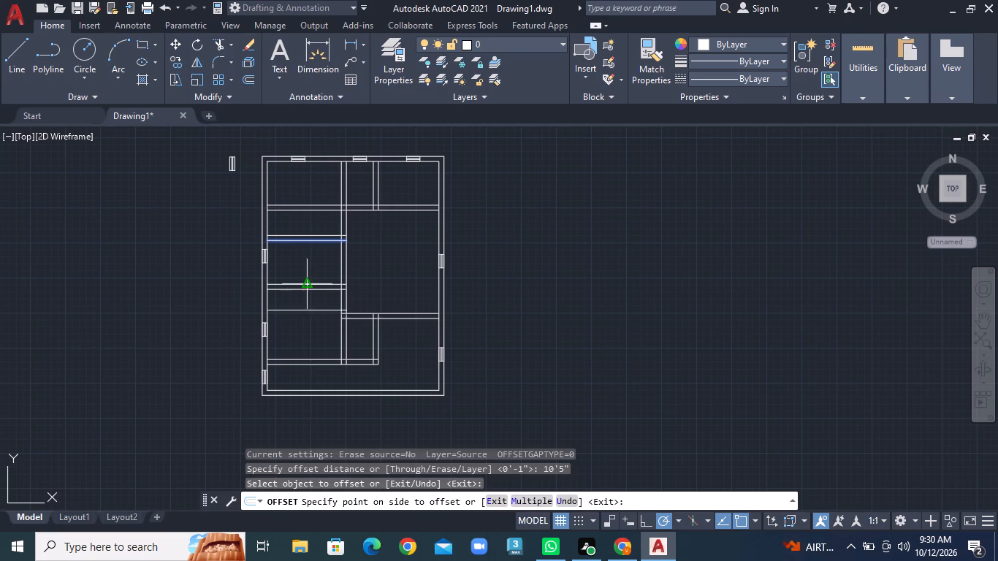
left_click(302, 288)
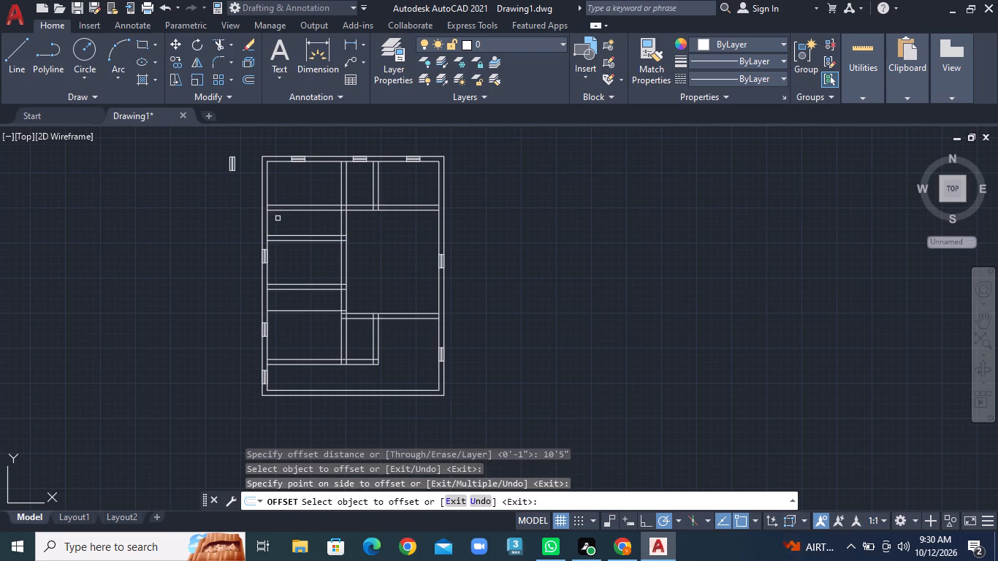
Offset the new single horizontal line in the left-hand room 9" downward to give the partition its thickness.
left_click(245, 75)
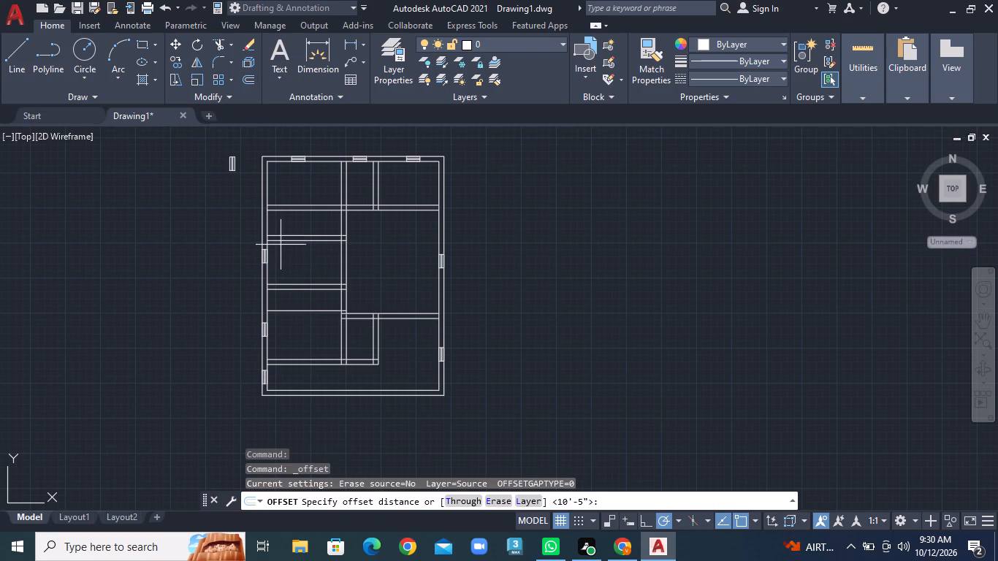
key("9")
key("shift+quotedbl")
key("Return")
left_click(286, 310)
left_click(286, 329)
Trim away the old left-hand partition just above the new one, including its two stubs inside the long vertical partition.
left_click(231, 39)
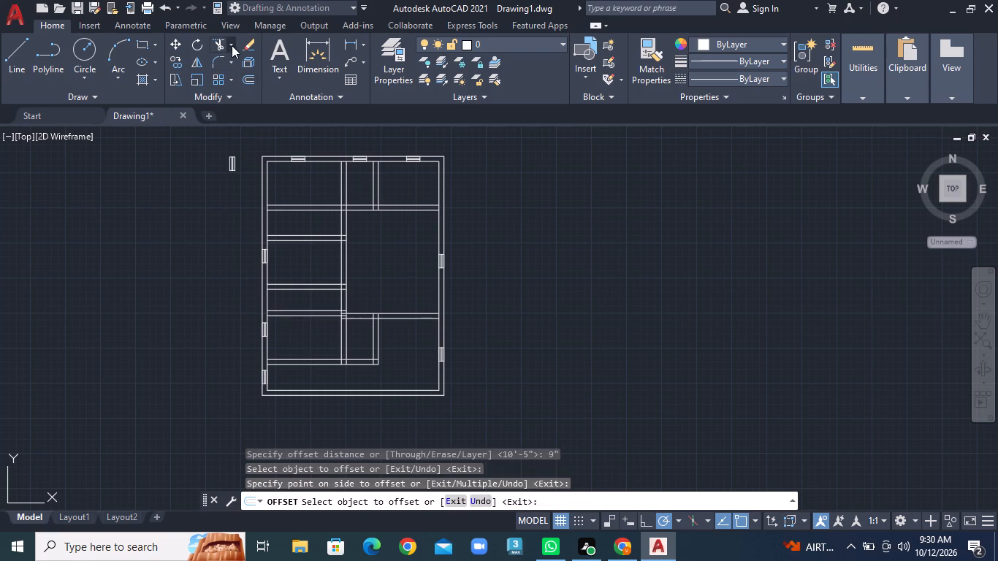
left_click(234, 62)
scroll(275, 265, "up", 1)
left_click_drag(297, 271, 310, 335)
scroll(383, 303, "up", 3)
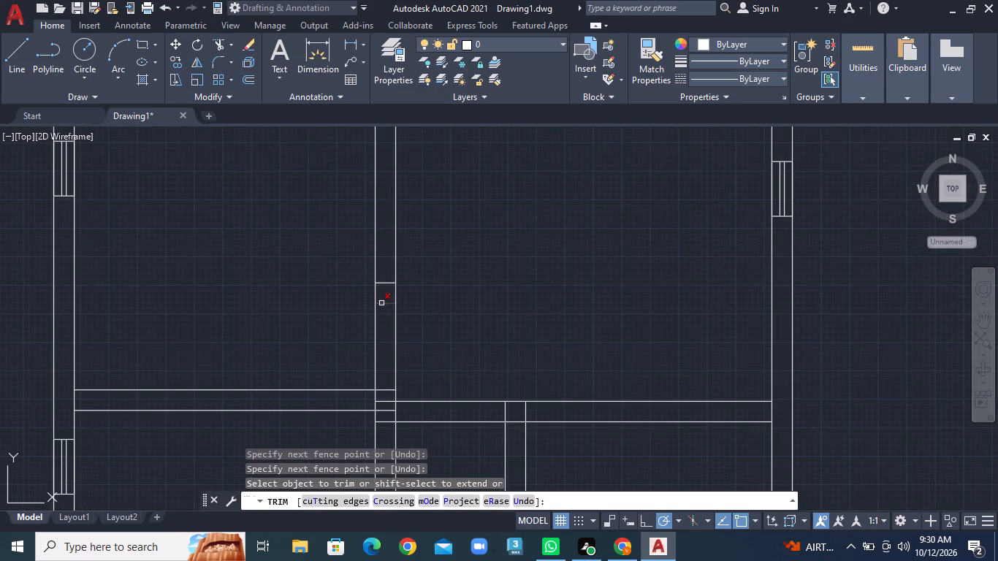
left_click(382, 283)
left_click(388, 302)
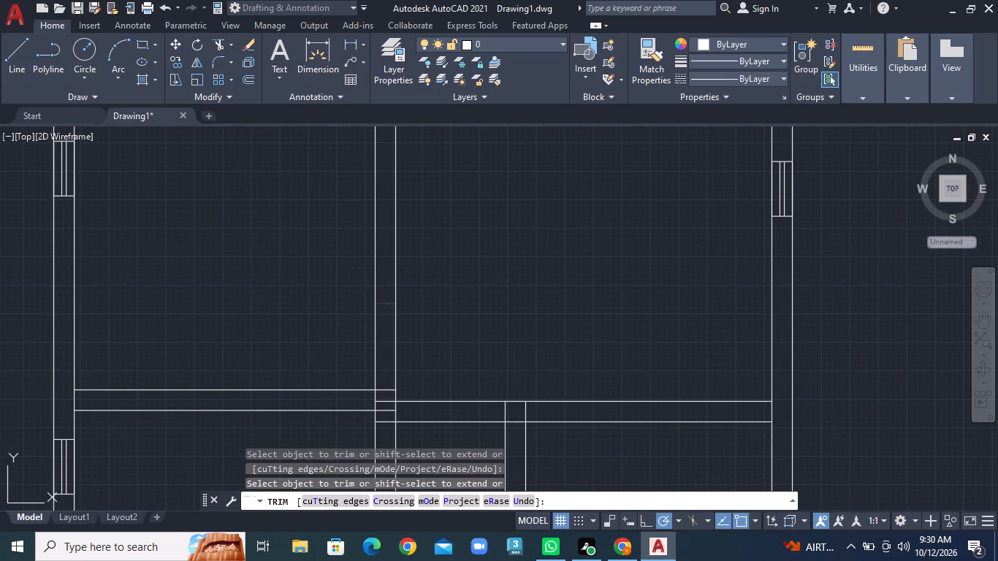
Trim away the right-hand horizontal partition and the short vertical partition beneath it, including the leftover square at their junction.
scroll(317, 359, "down", 3)
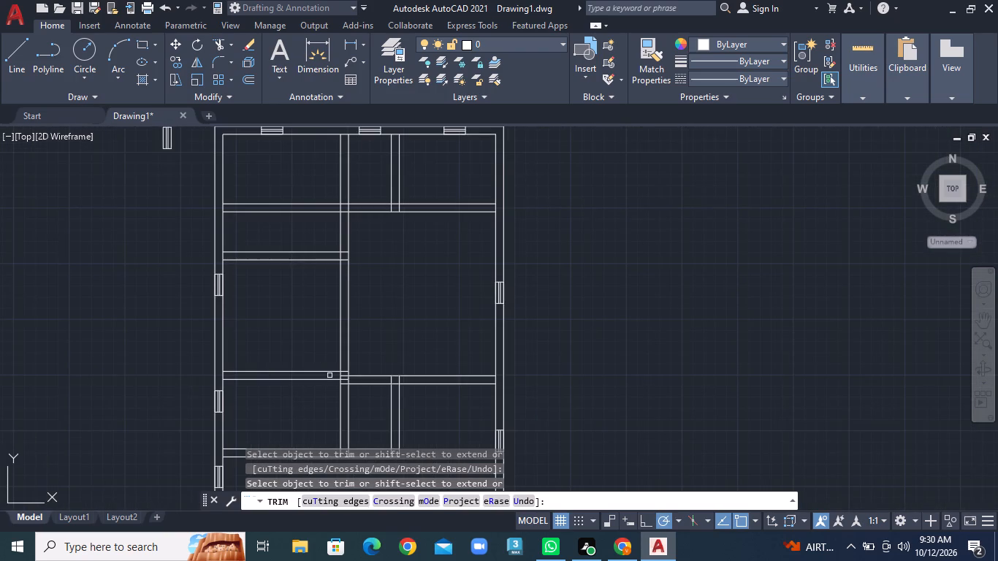
middle_click_drag(330, 375, 330, 317)
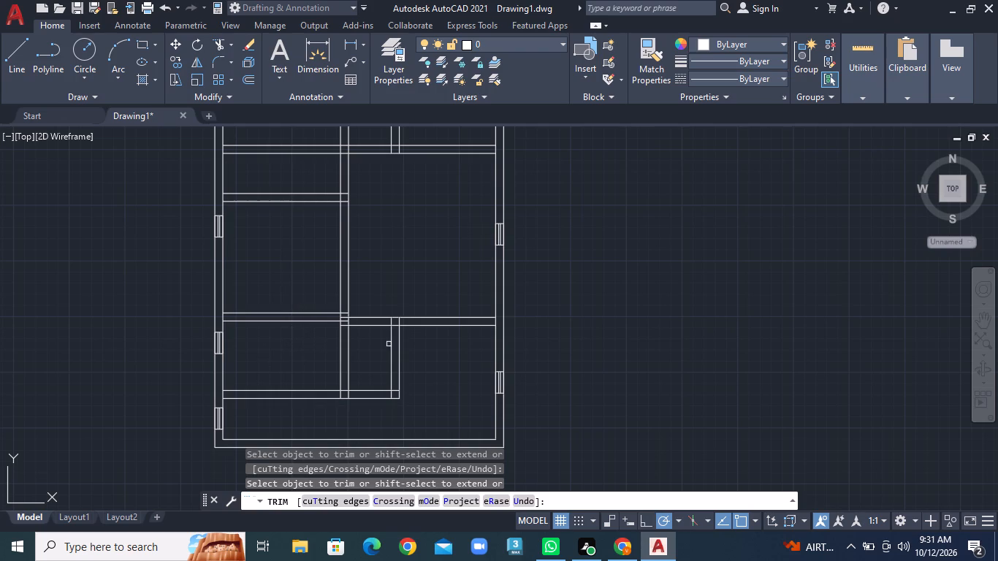
left_click_drag(366, 288, 421, 383)
left_click_drag(414, 294, 411, 344)
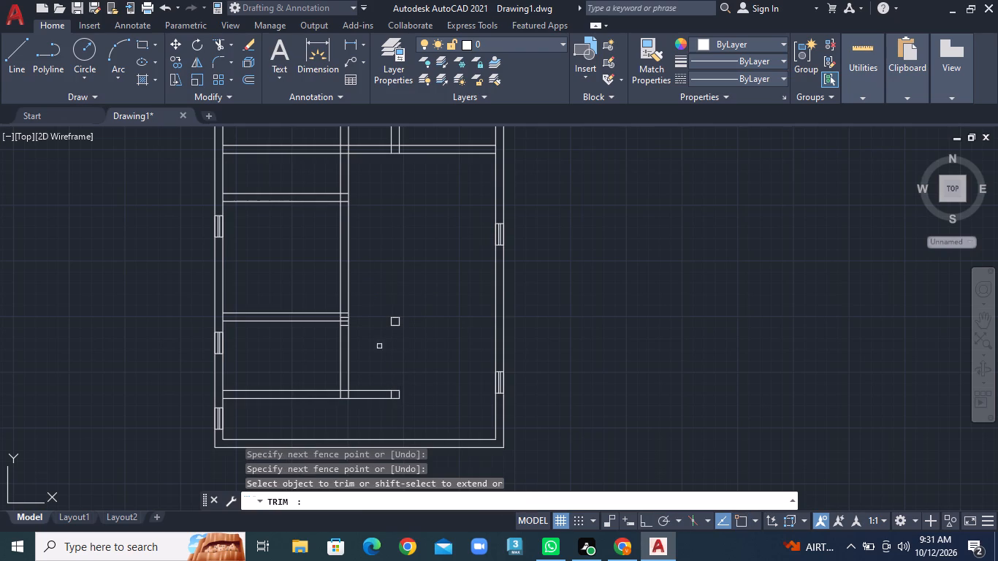
left_click(386, 320)
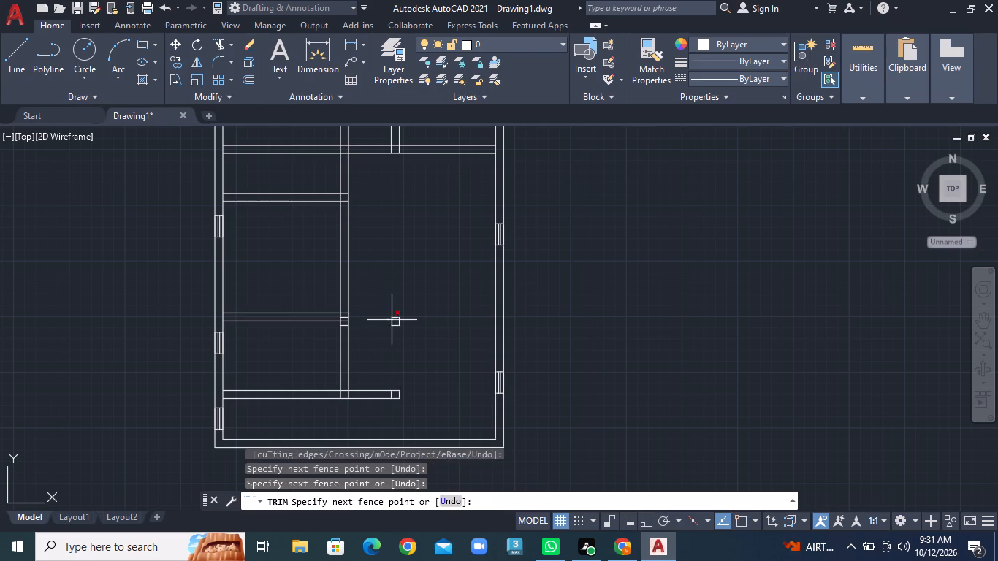
left_click(395, 318)
left_click(396, 318)
left_click(396, 326)
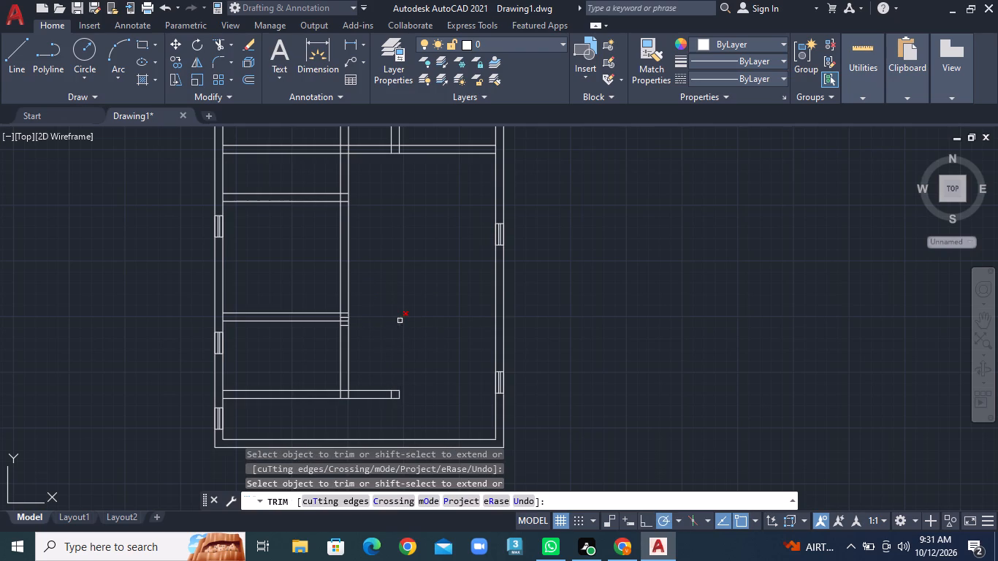
left_click(400, 321)
Trim off the lowest horizontal partition's extension beyond the long vertical partition, including the leftover square at its end.
middle_click_drag(348, 386, 365, 315)
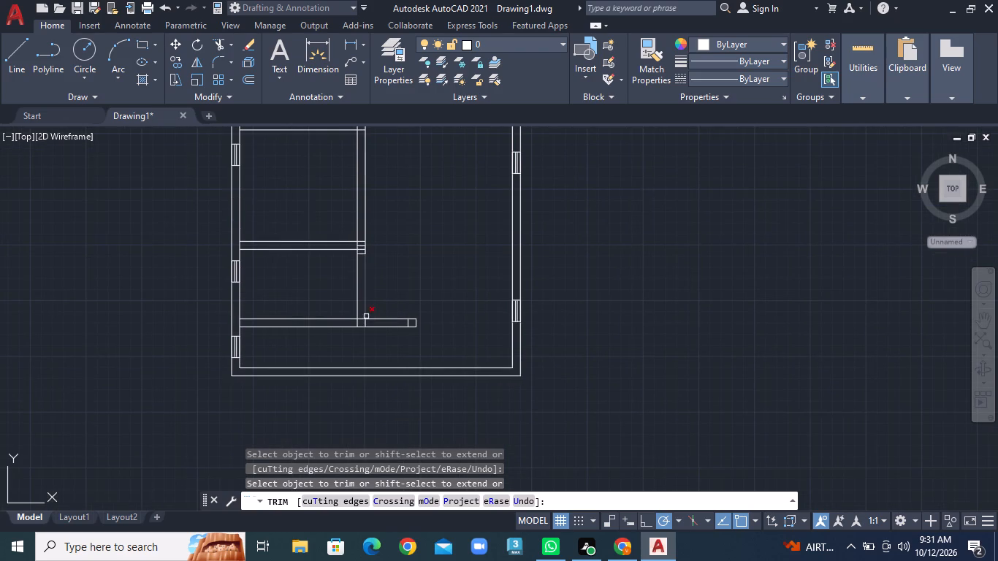
left_click(384, 319)
left_click(384, 327)
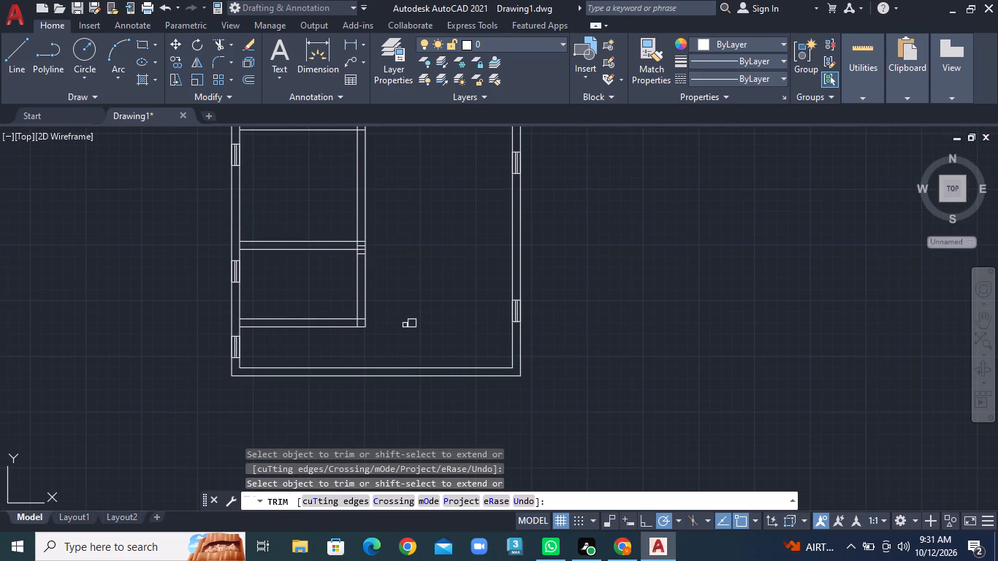
left_click(411, 324)
left_click(416, 320)
left_click(416, 313)
left_click_drag(413, 314, 411, 333)
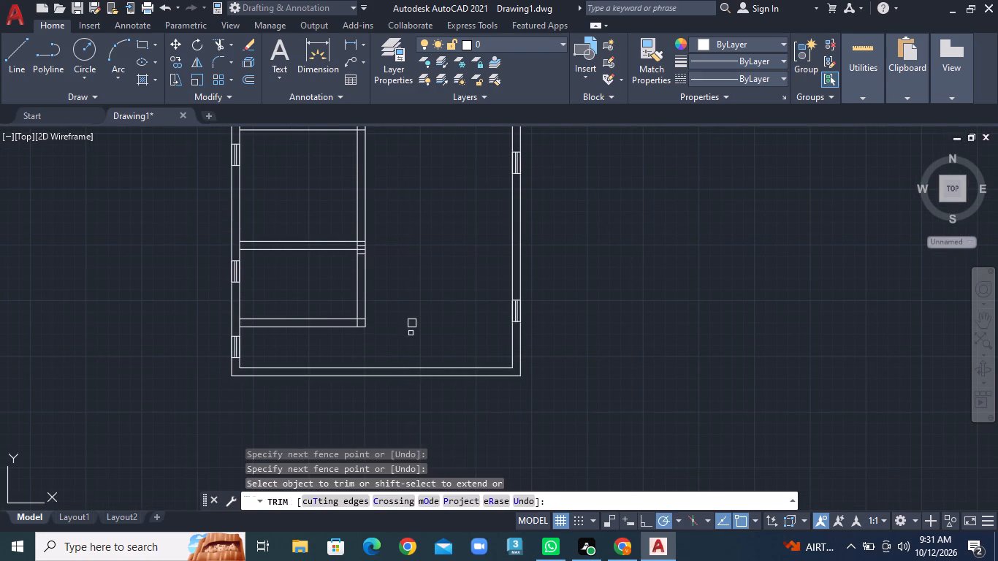
left_click(411, 333)
left_click(411, 327)
left_click(410, 321)
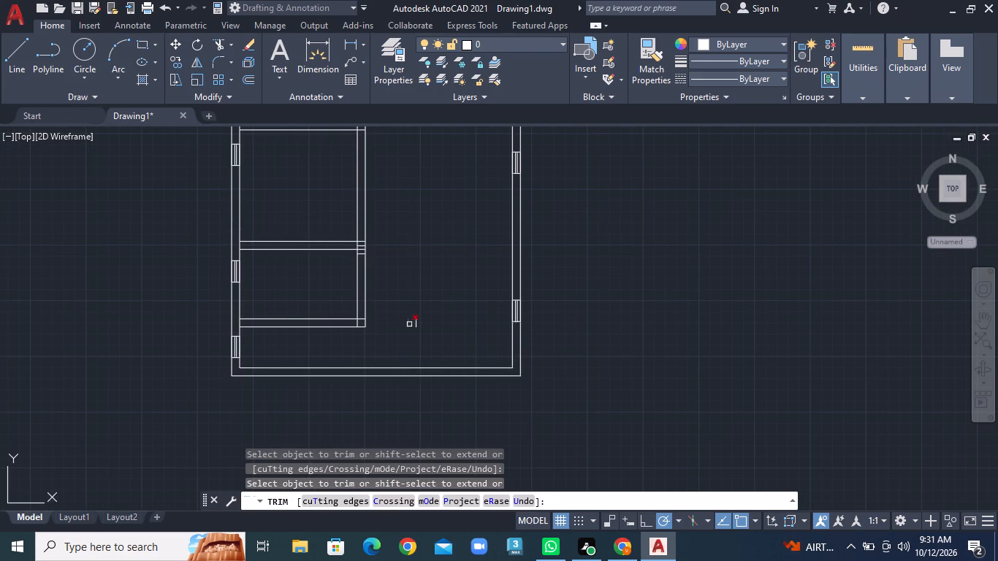
left_click(415, 324)
left_click(408, 324)
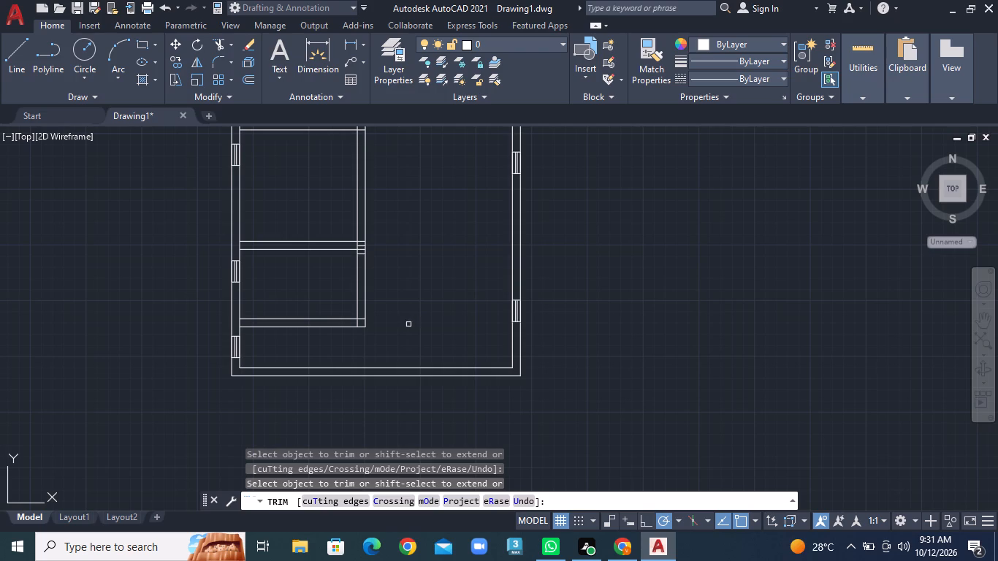
Trim away the rest of the lowest left-hand partition and the long vertical partition's lower end, including the leftover corner pieces.
left_click_drag(312, 312, 316, 340)
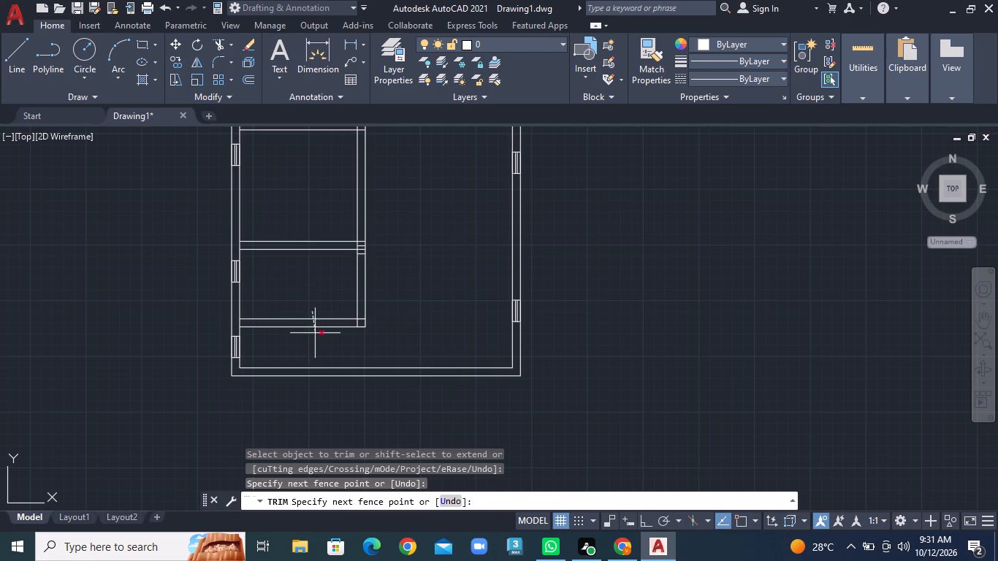
left_click_drag(316, 340, 316, 340)
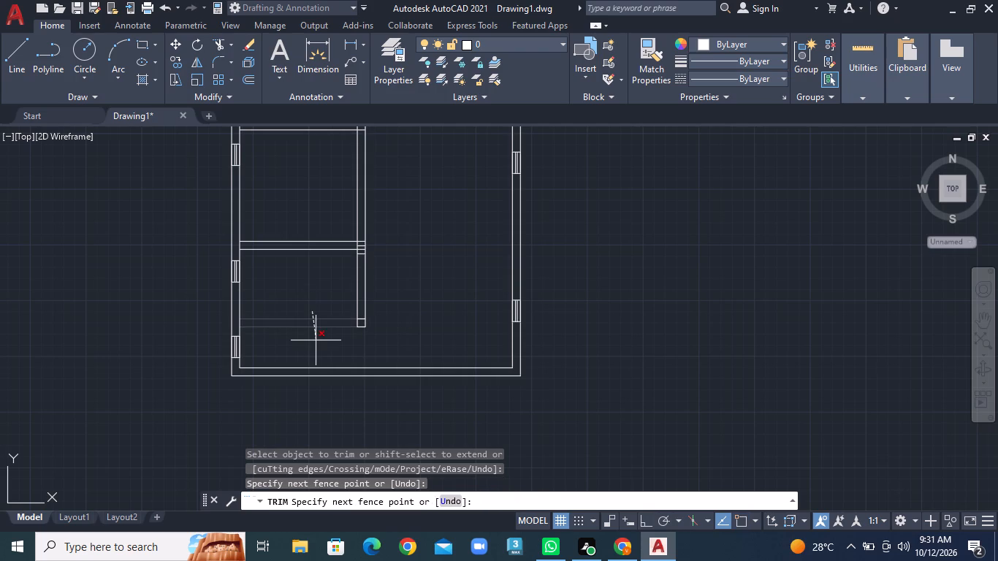
left_click(387, 286)
left_click(361, 322)
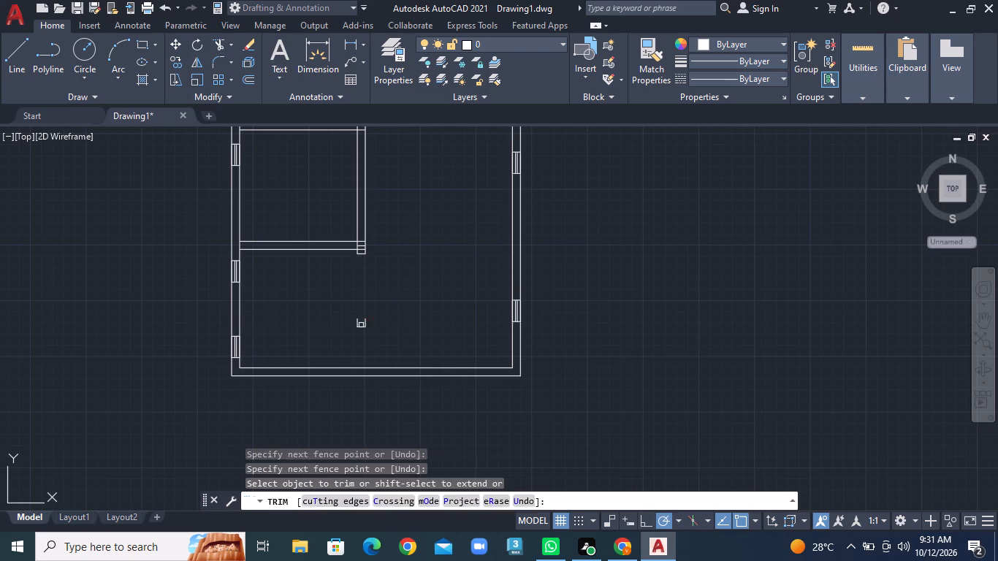
left_click(361, 325)
left_click(358, 322)
left_click(365, 322)
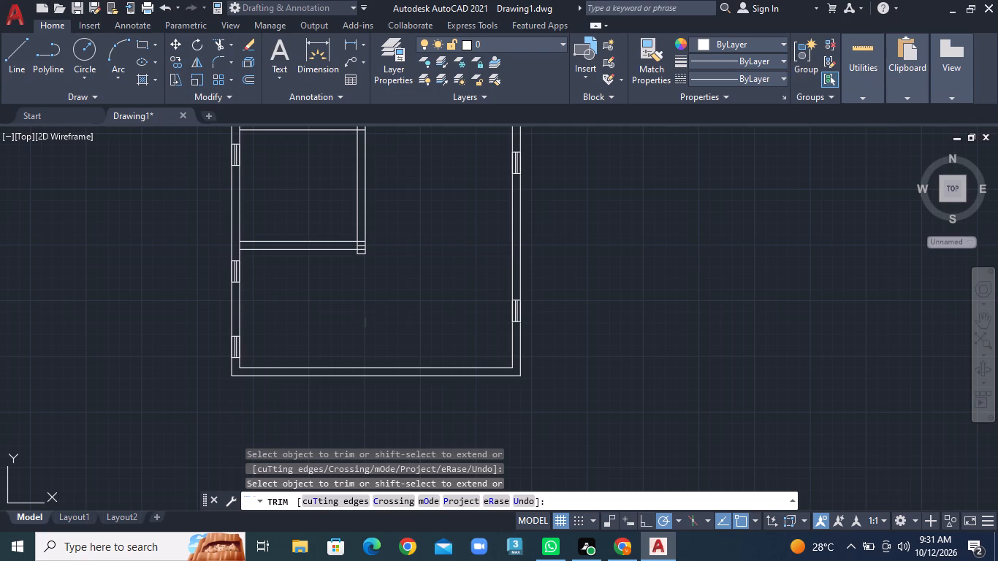
Draw a horizontal line from the right end of the new left-hand partition's lower line to the right exterior wall's inner line.
scroll(302, 243, "down", 2)
middle_click_drag(302, 243, 317, 328)
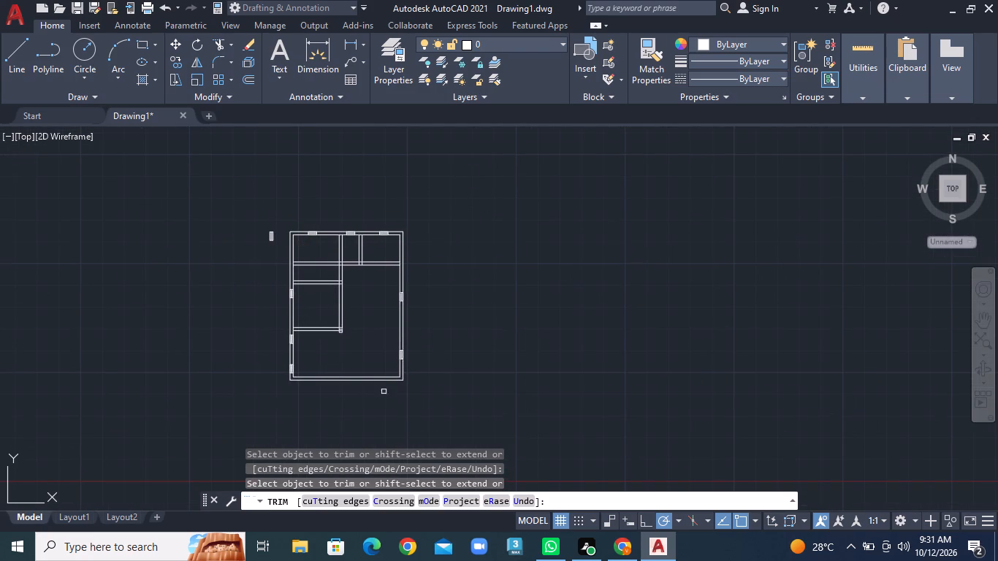
scroll(344, 297, "up", 2)
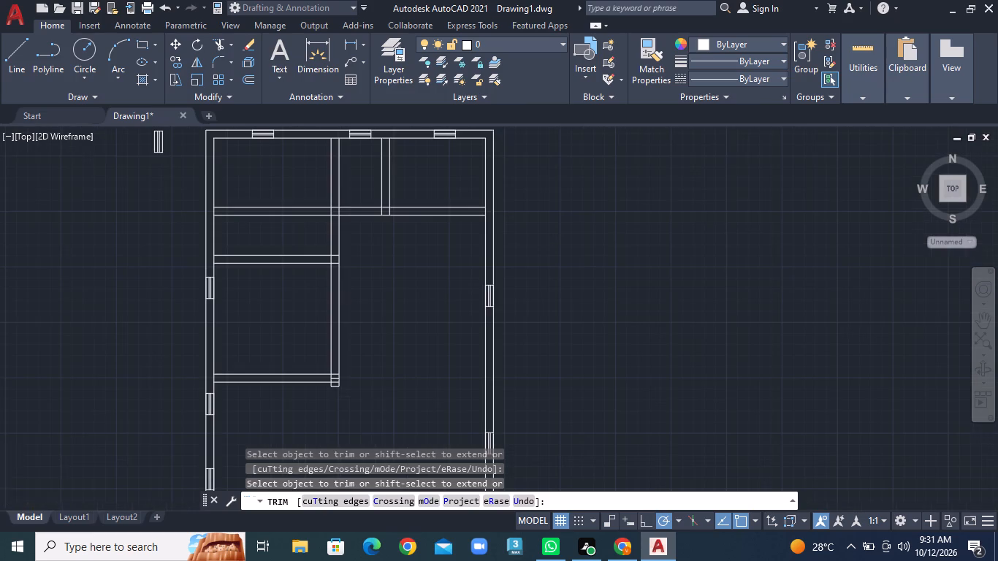
left_click(22, 66)
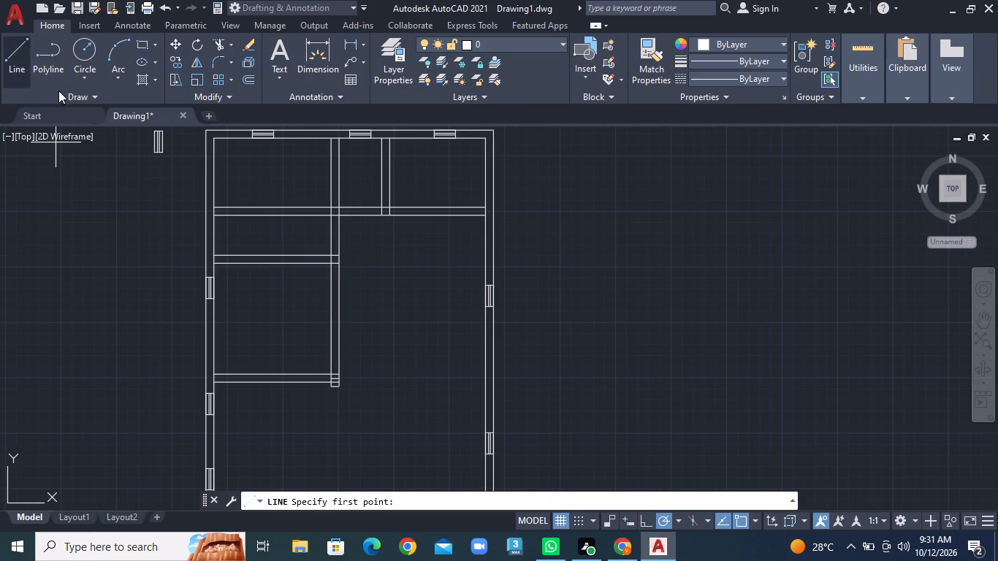
scroll(311, 343, "up", 2)
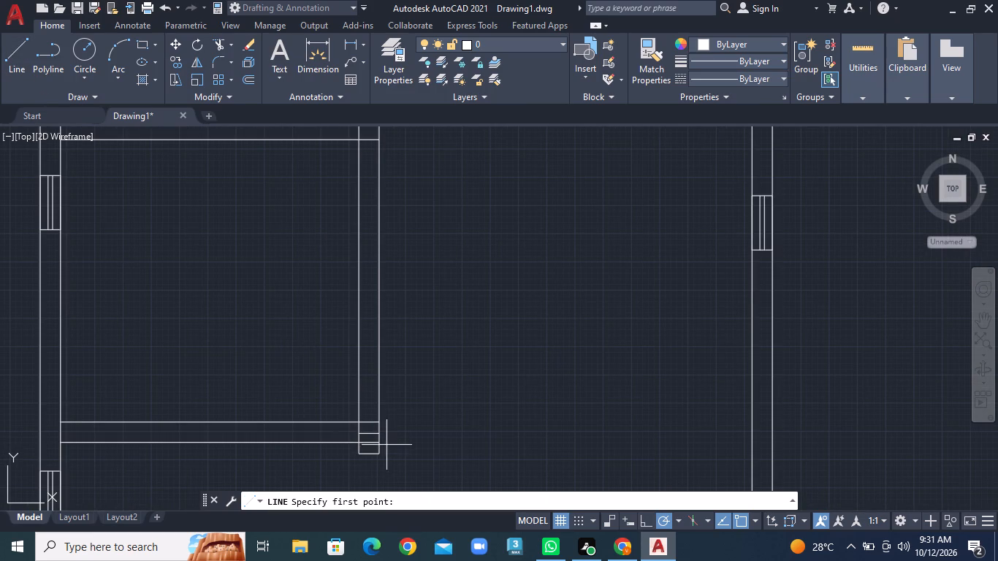
left_click(380, 442)
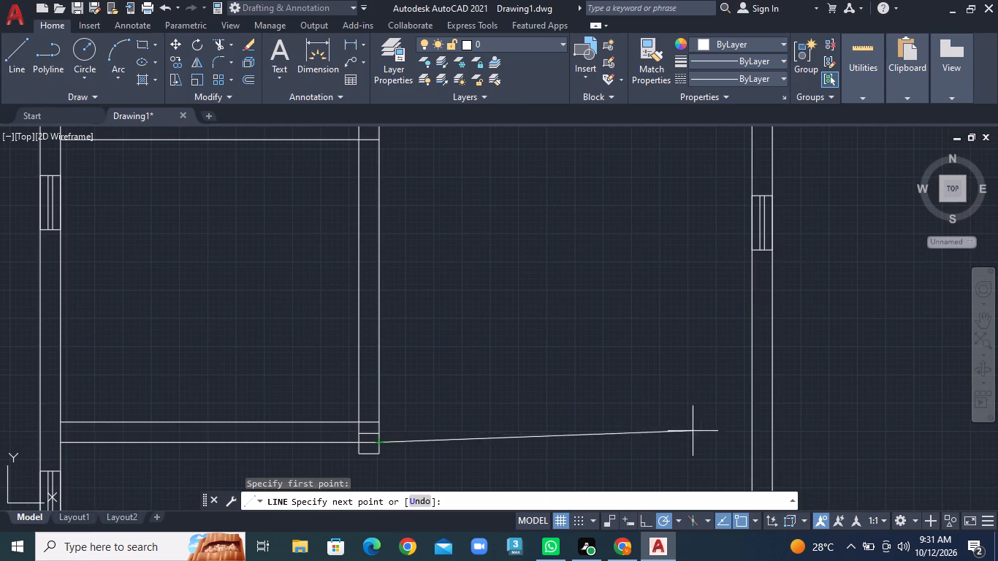
left_click(753, 443)
right_click(753, 443)
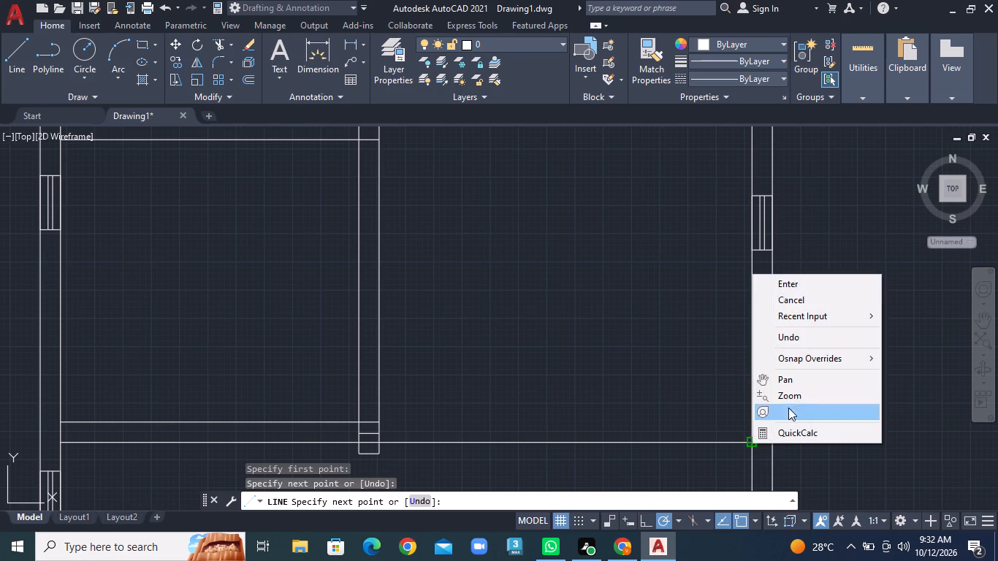
left_click(790, 288)
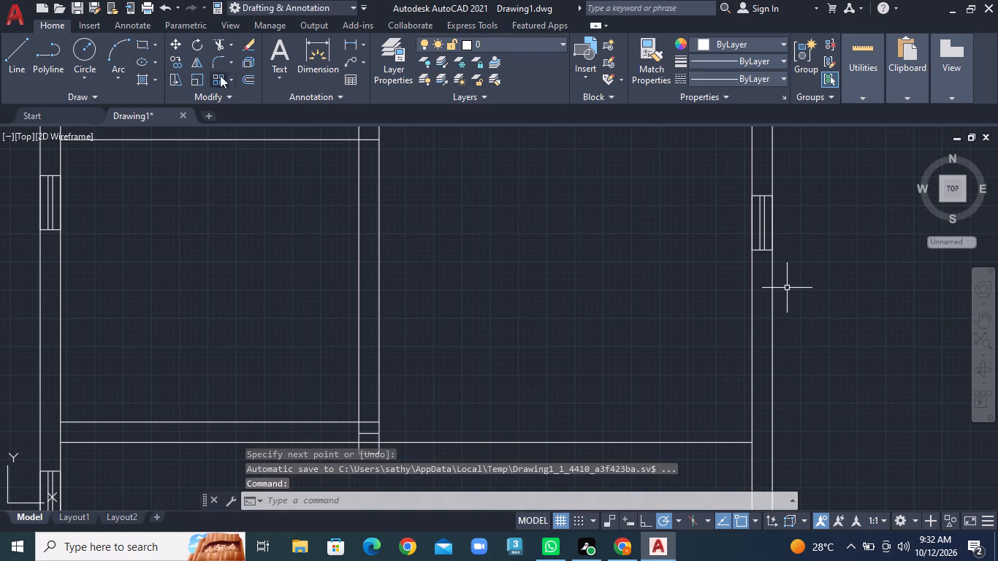
key("Escape")
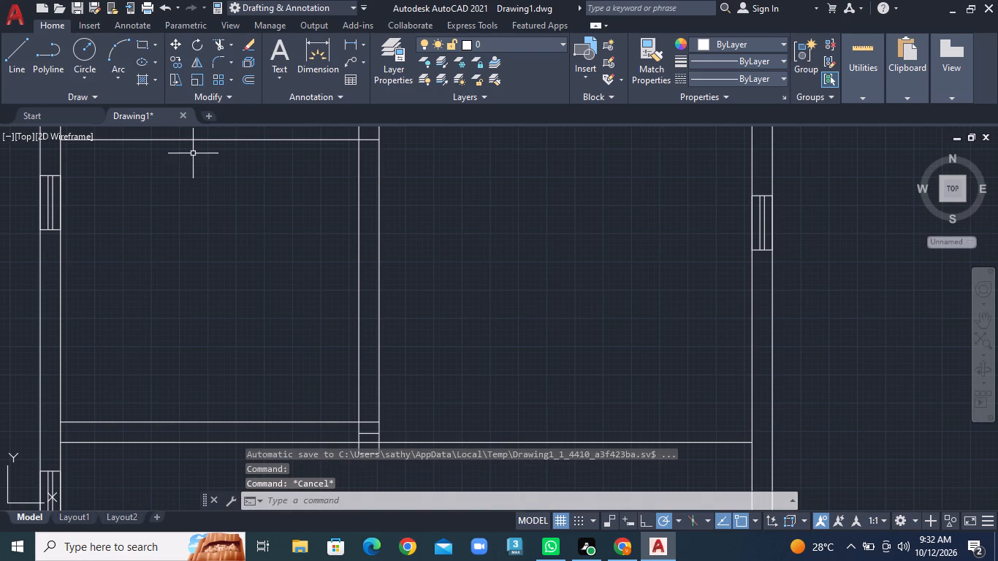
Offset the new line right of the long vertical partition 9" upward to form the right-hand horizontal partition.
left_click(253, 80)
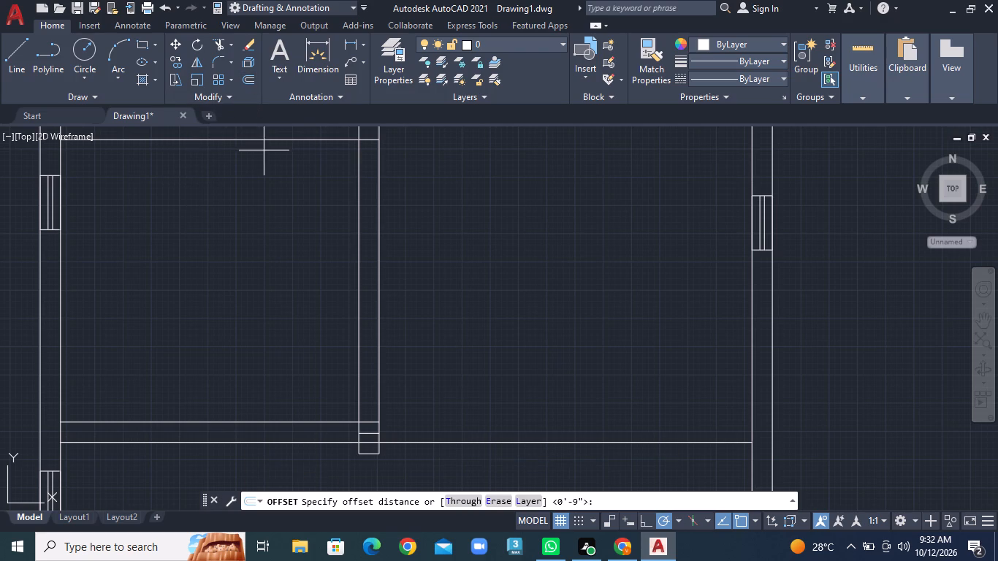
key("9")
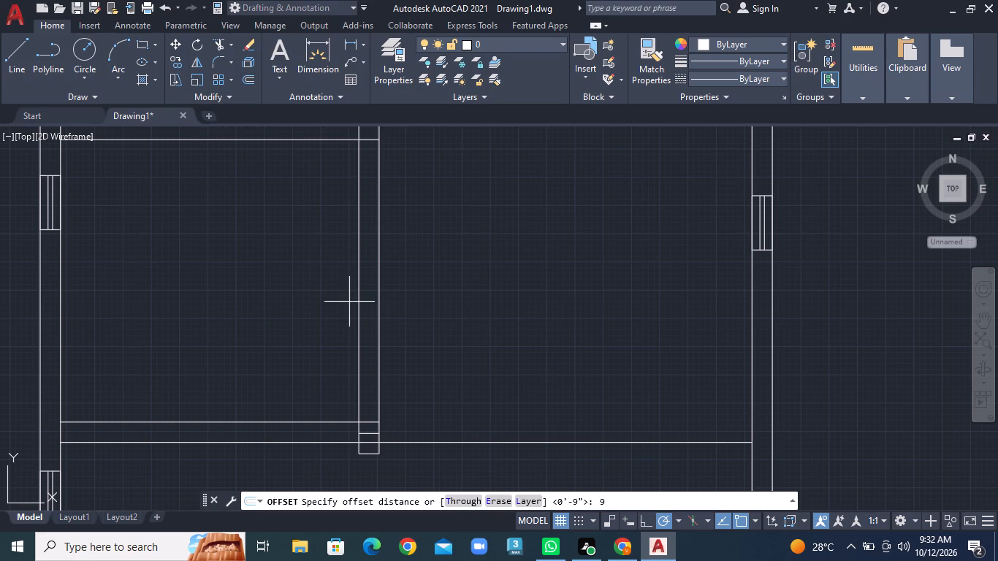
key("shift+quotedbl")
key("Return")
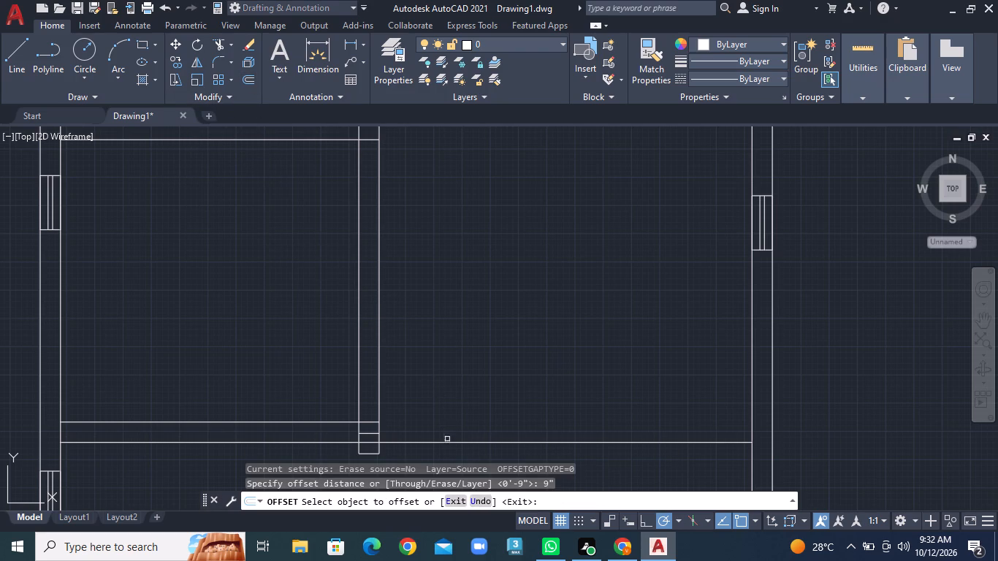
left_click(447, 442)
left_click(452, 427)
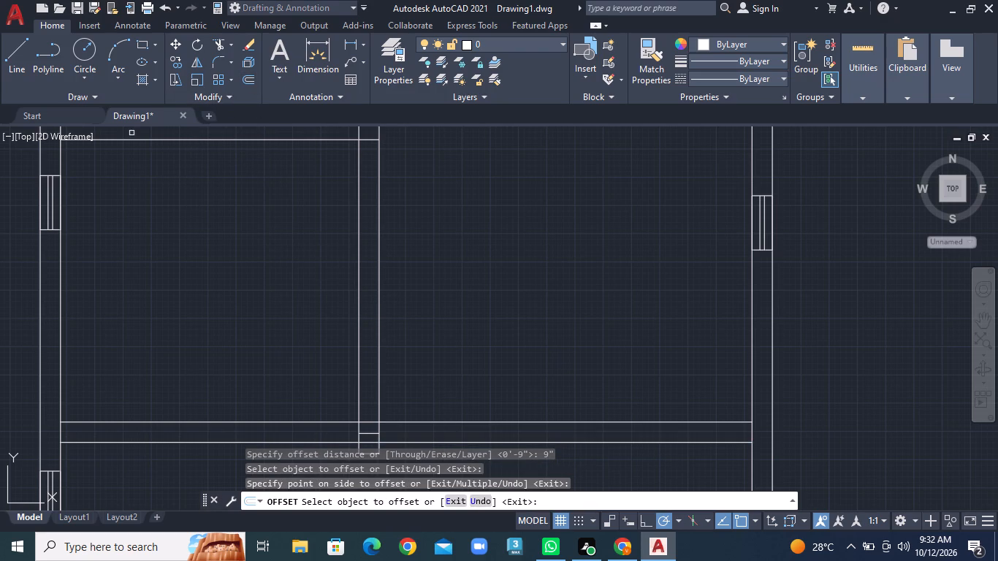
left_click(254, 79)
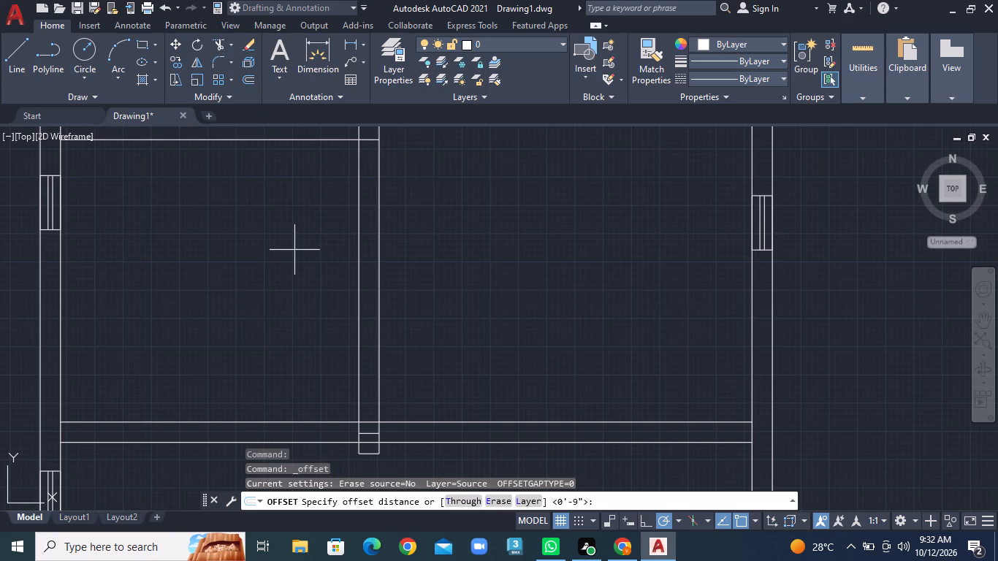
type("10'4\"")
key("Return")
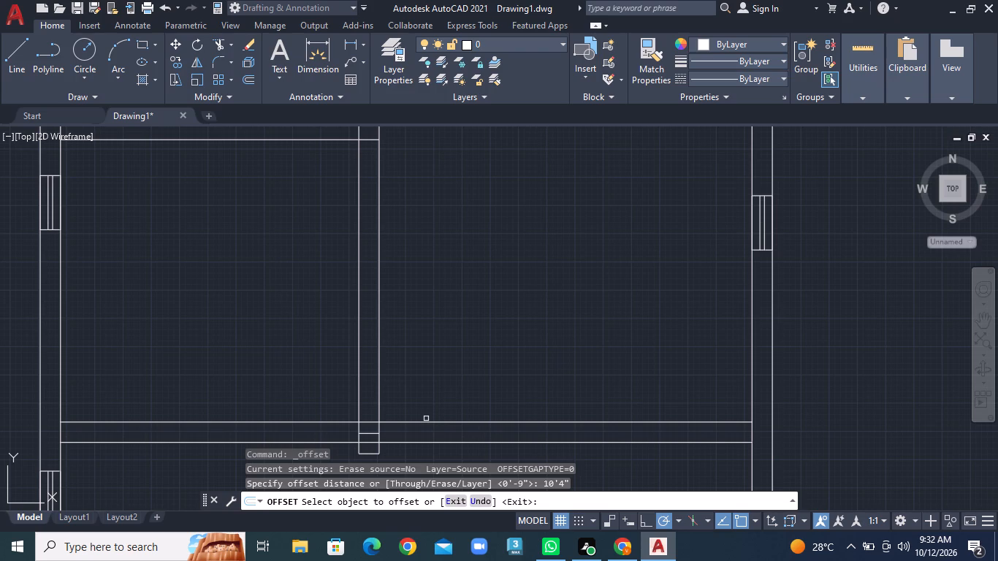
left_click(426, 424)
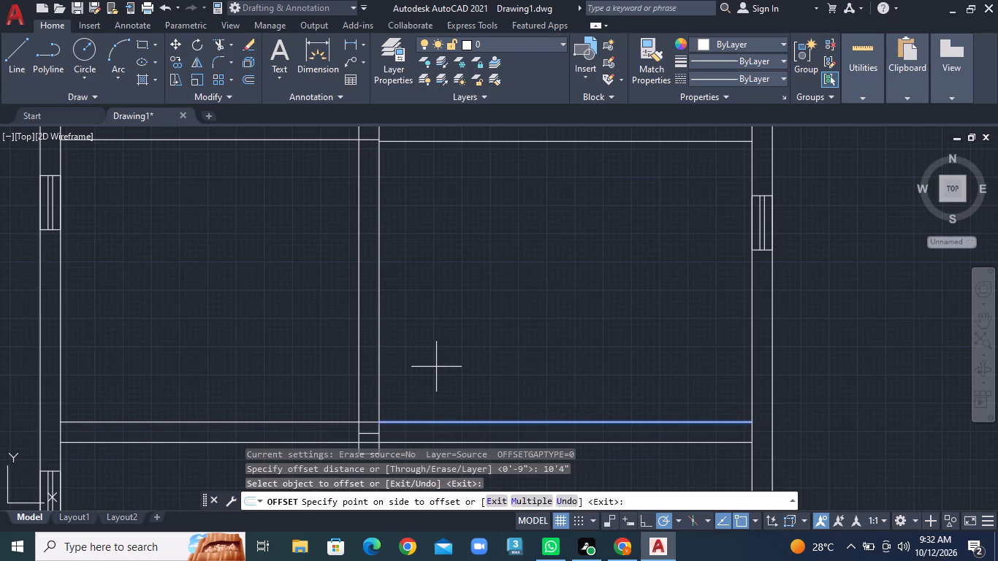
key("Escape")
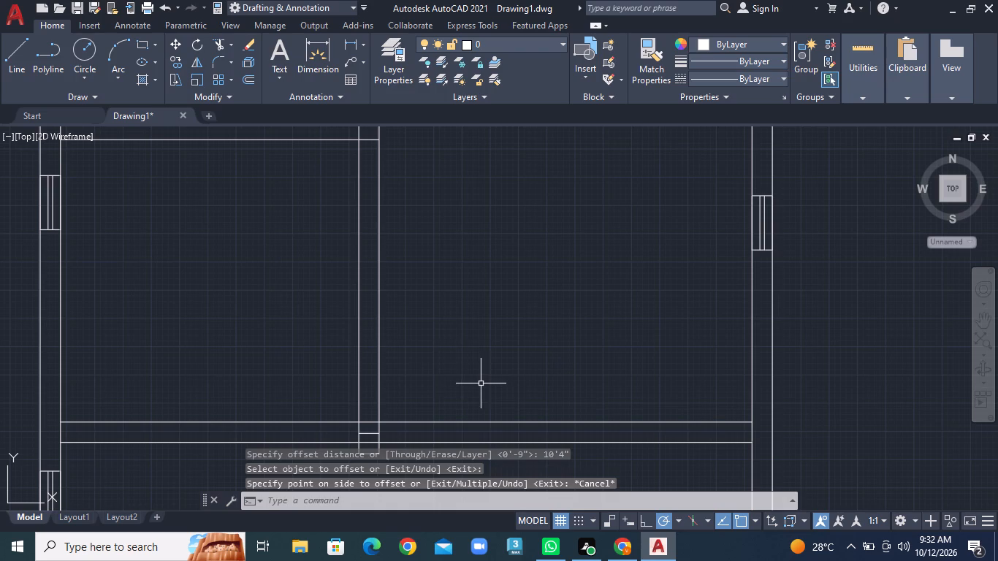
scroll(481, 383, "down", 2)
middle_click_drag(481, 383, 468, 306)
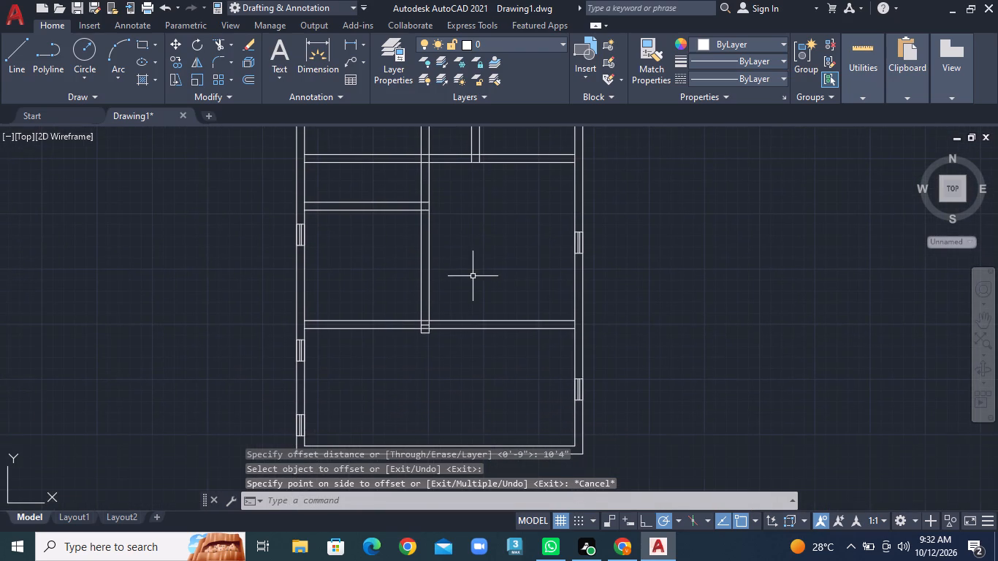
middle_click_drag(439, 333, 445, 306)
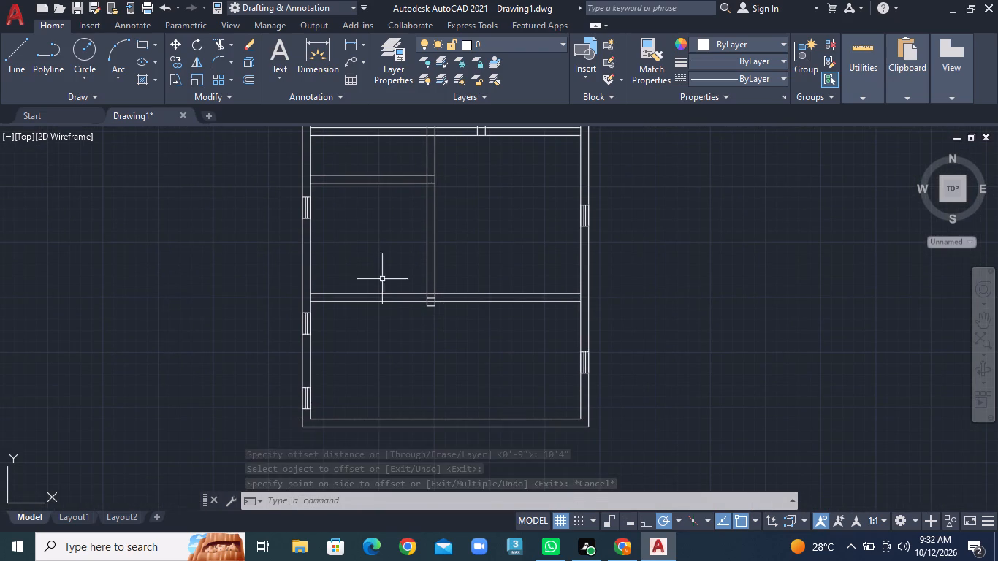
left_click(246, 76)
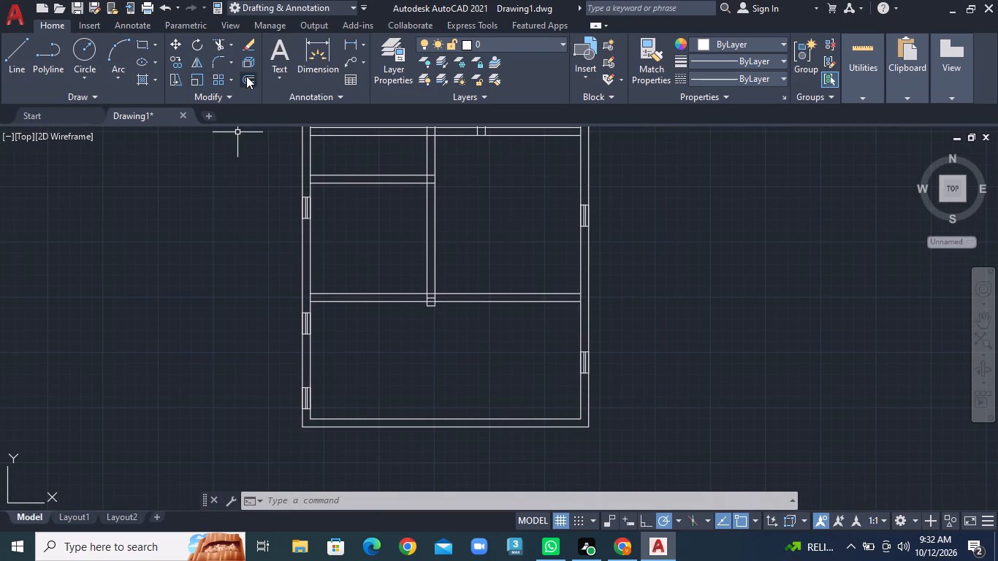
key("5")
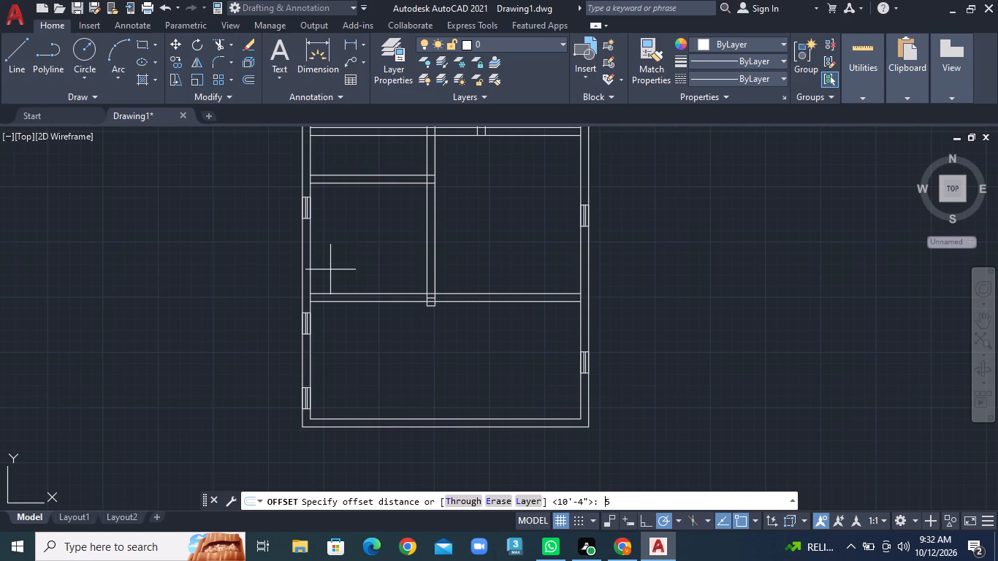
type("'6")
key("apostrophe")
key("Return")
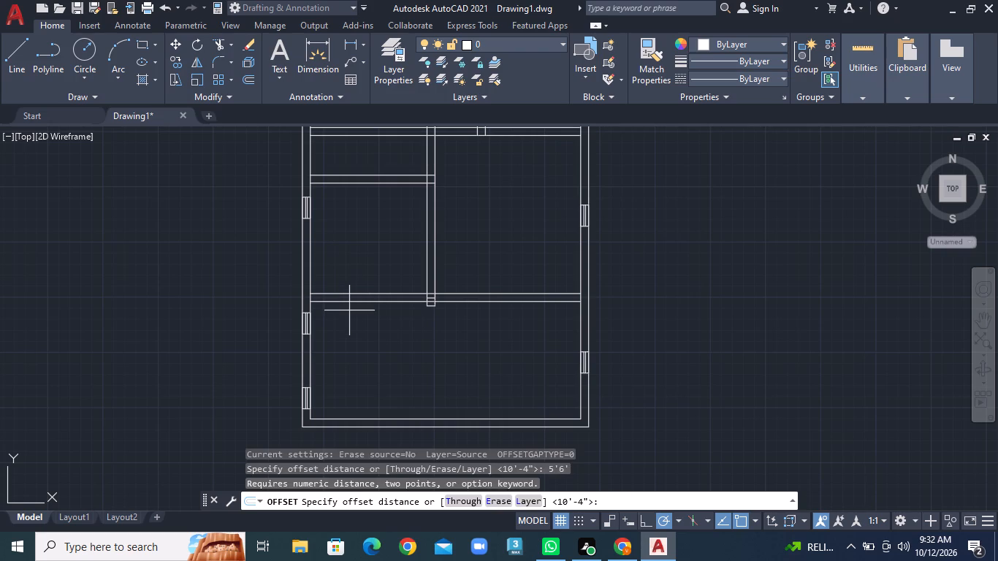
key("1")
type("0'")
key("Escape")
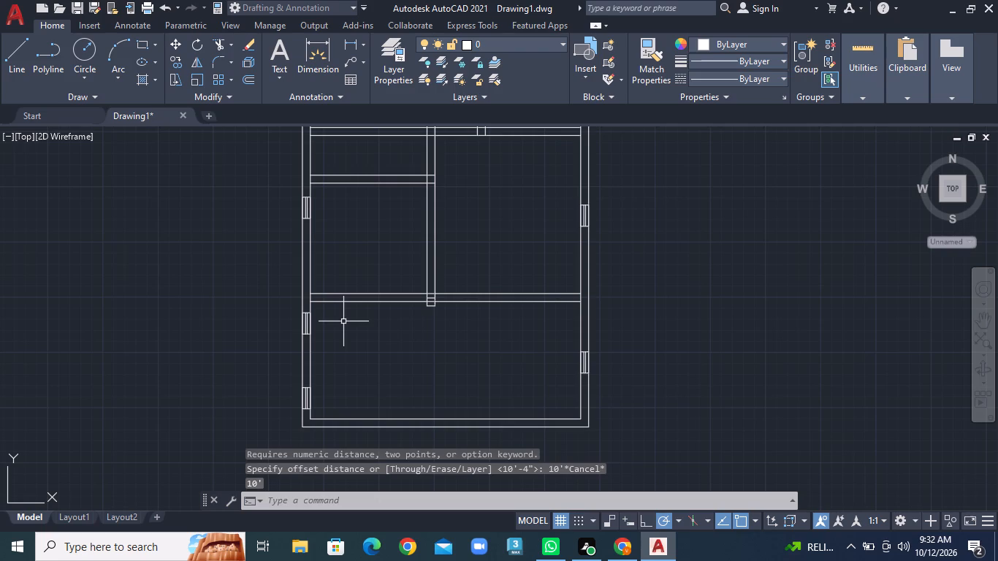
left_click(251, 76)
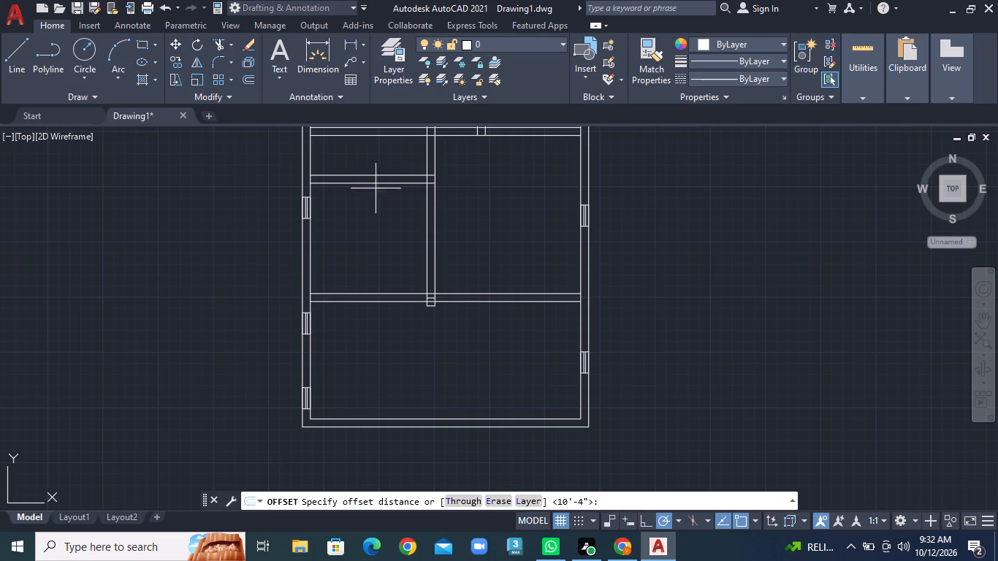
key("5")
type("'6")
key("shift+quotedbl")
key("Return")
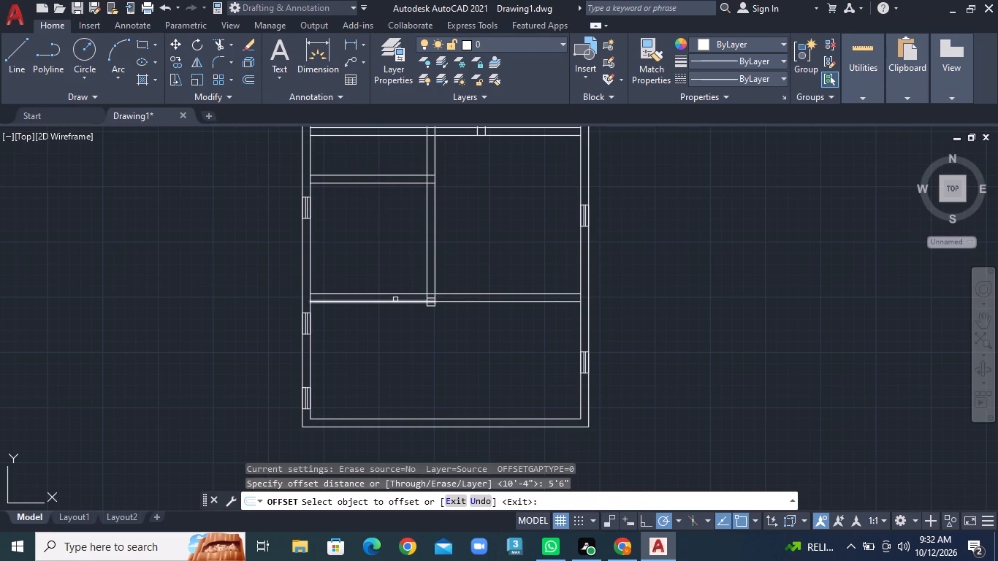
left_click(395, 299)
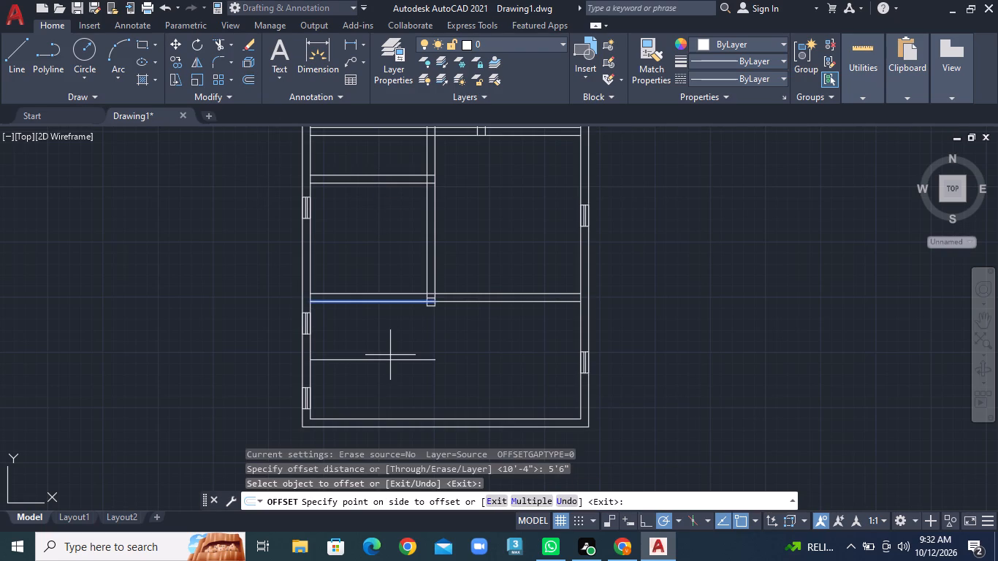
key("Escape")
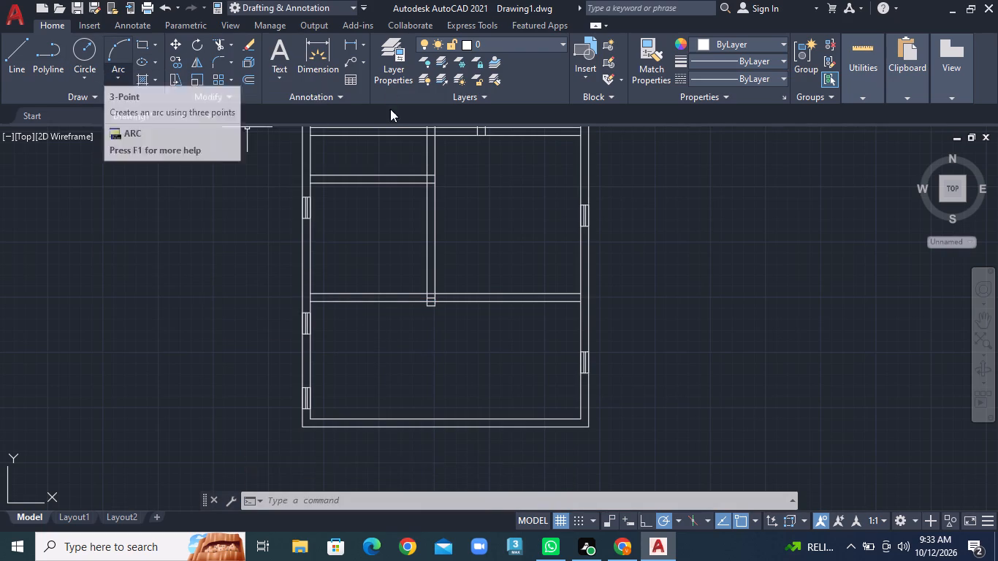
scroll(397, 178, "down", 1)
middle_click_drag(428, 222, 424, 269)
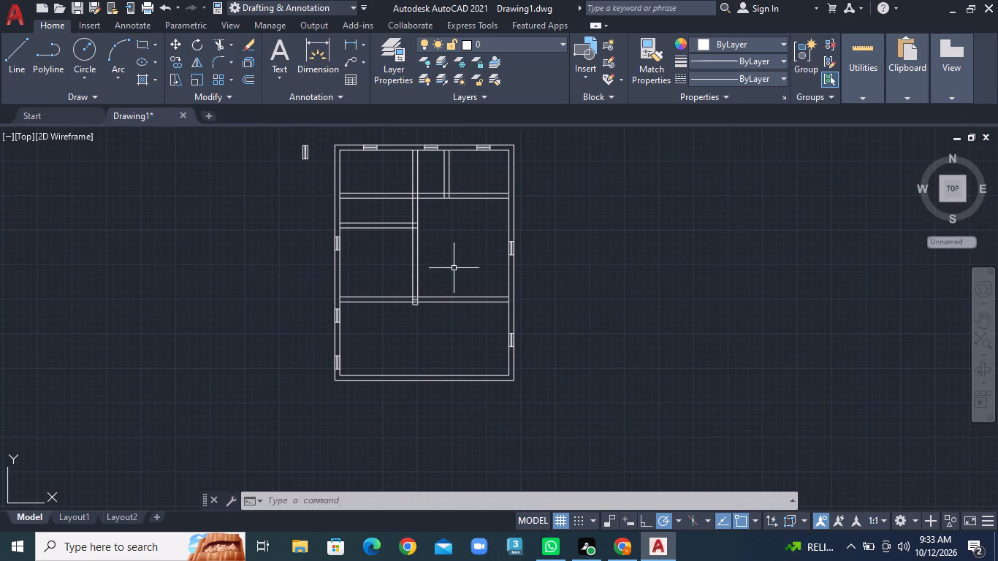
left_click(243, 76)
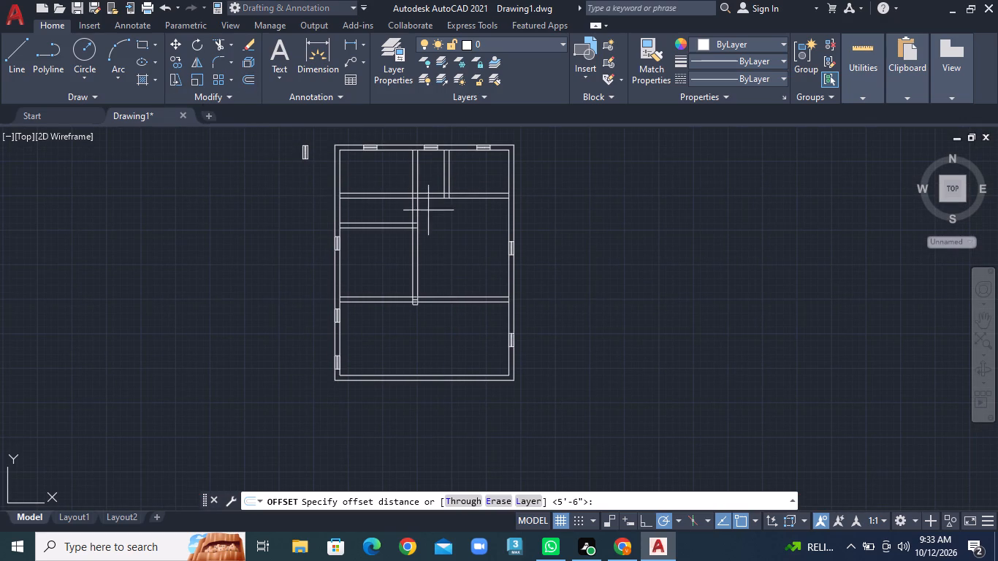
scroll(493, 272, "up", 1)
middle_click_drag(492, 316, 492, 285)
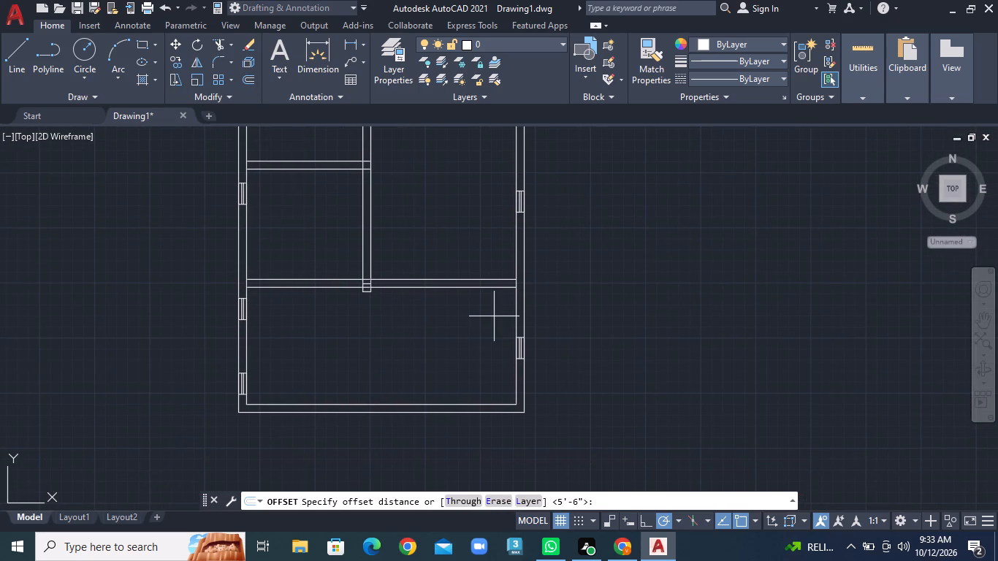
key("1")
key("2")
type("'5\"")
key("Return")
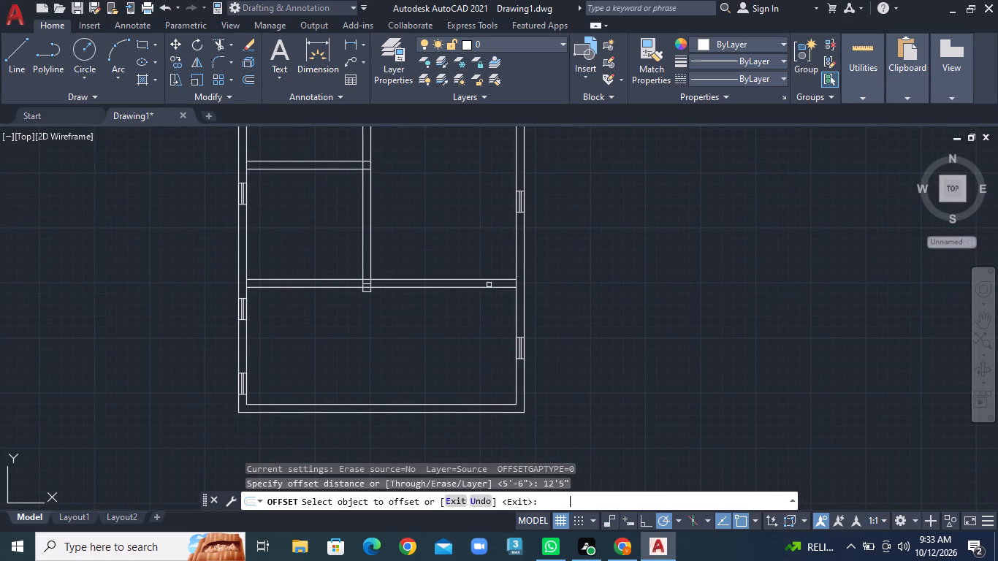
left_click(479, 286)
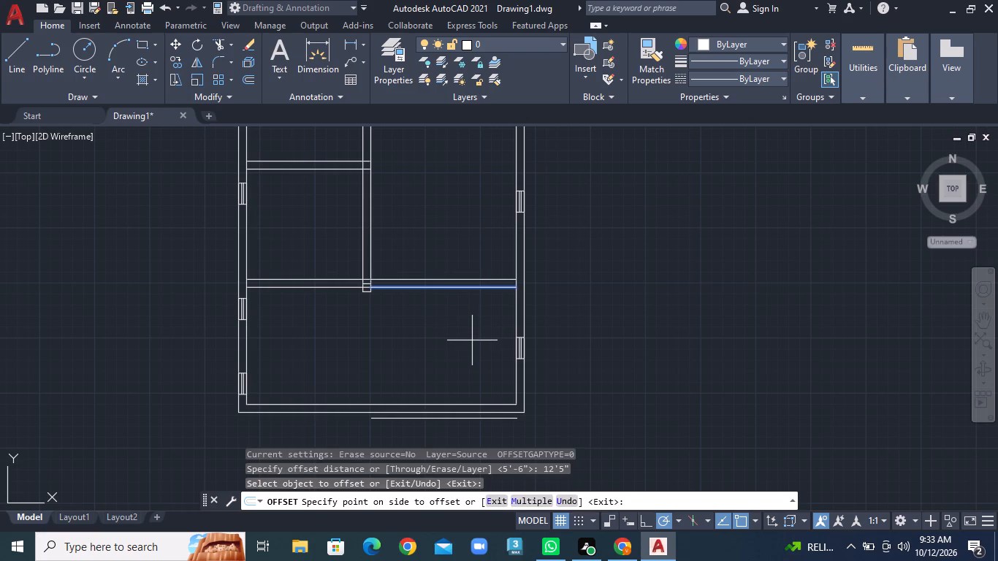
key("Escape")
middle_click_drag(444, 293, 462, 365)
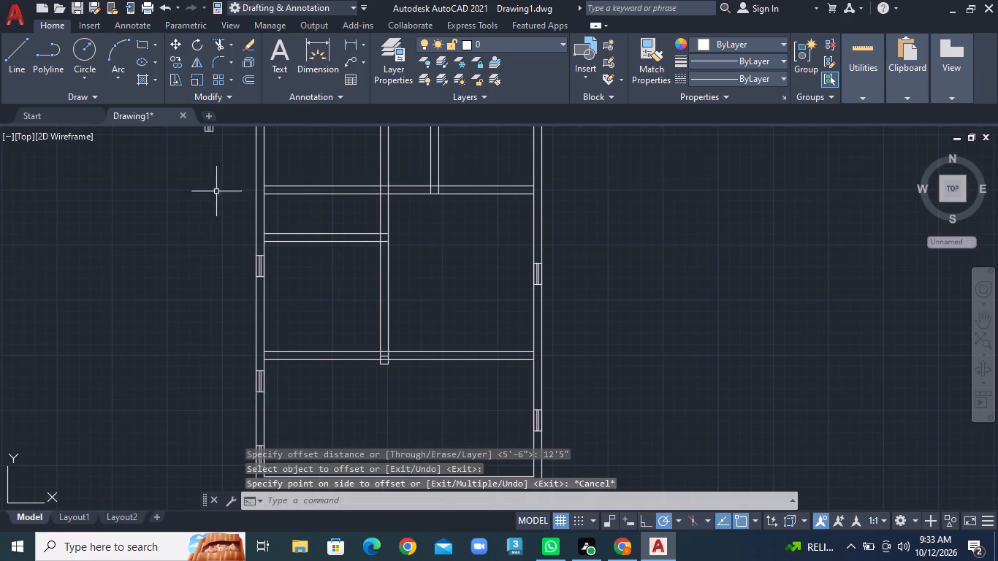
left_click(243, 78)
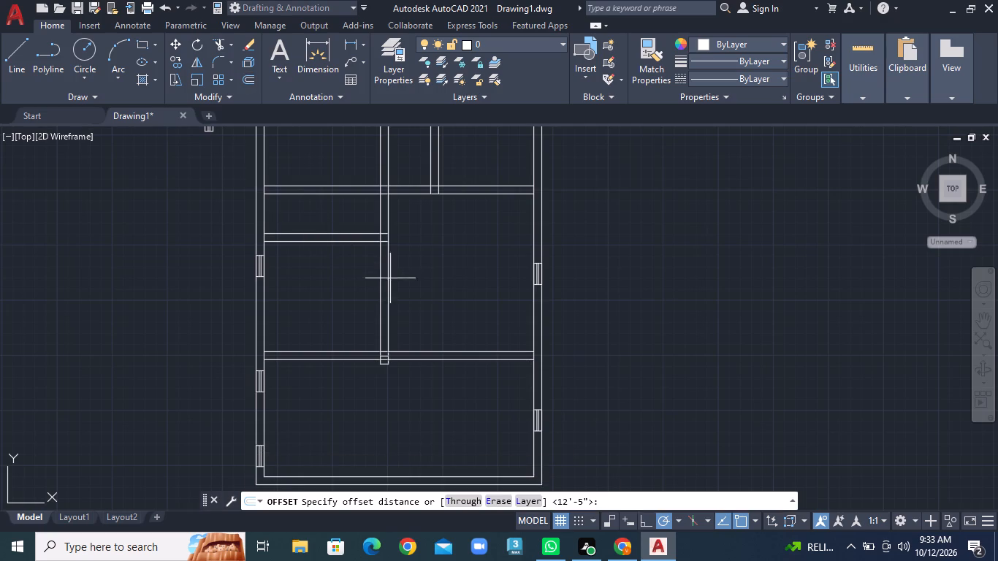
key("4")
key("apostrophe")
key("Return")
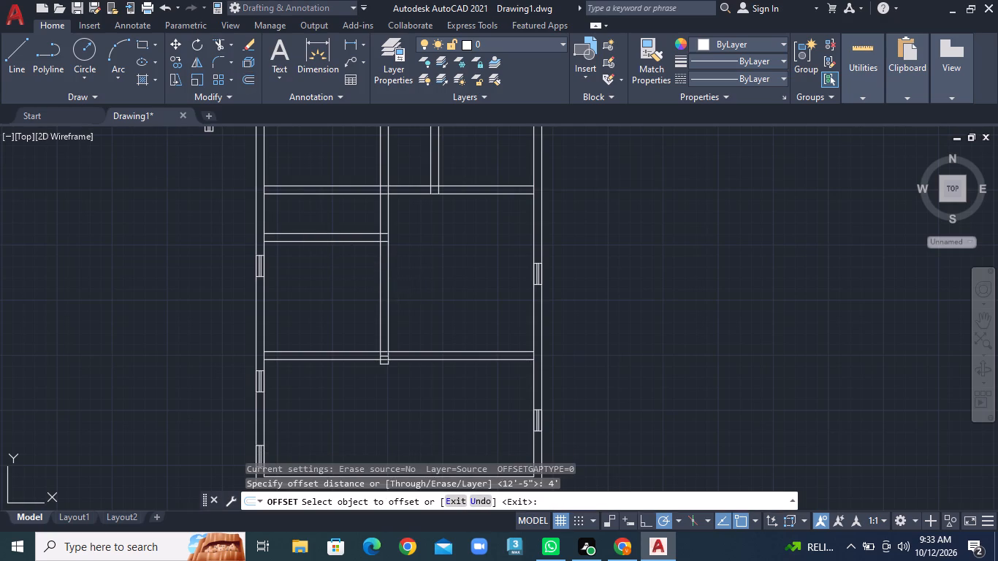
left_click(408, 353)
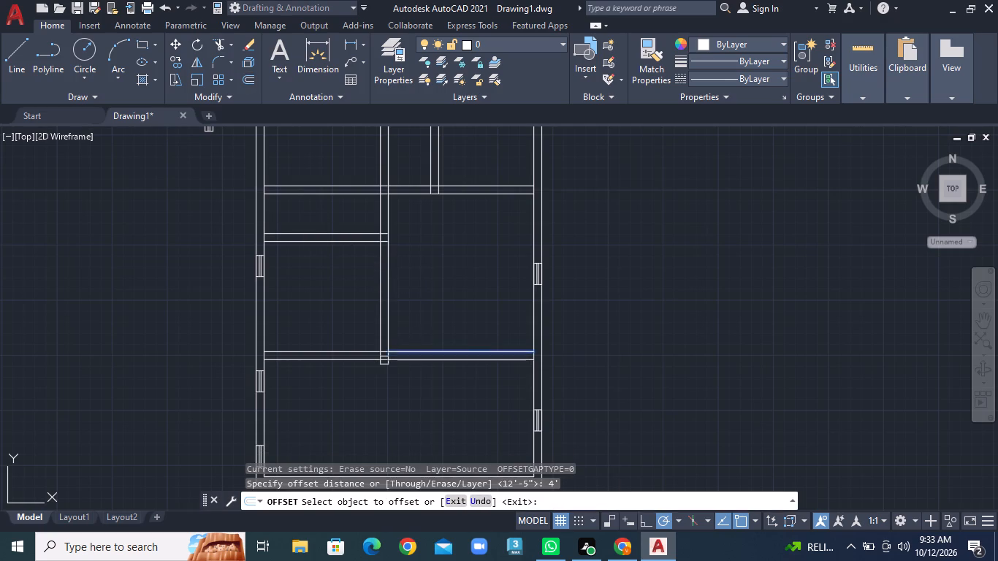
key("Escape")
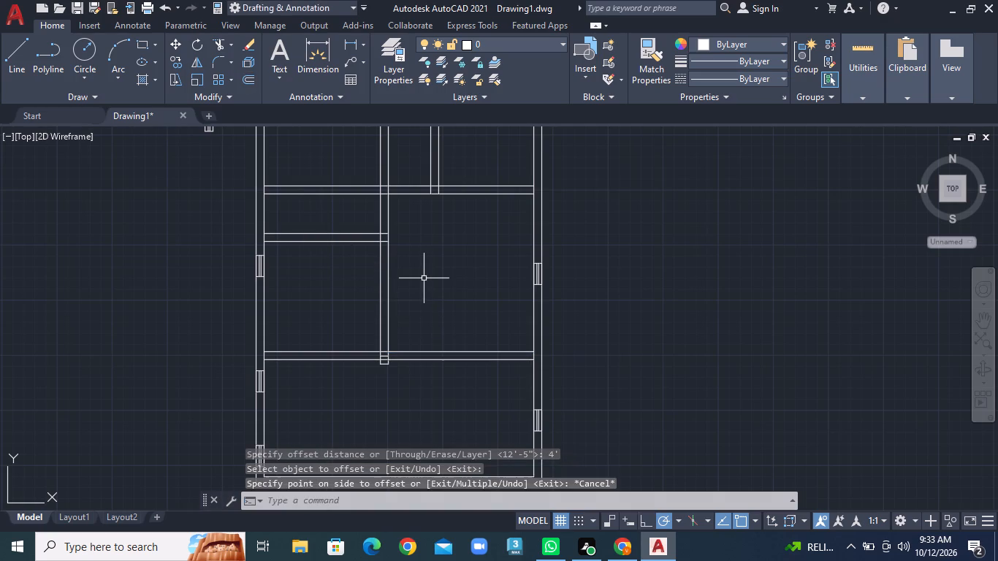
Offset the upper line of the new right-hand horizontal partition 6' upward into the room above it.
left_click(251, 77)
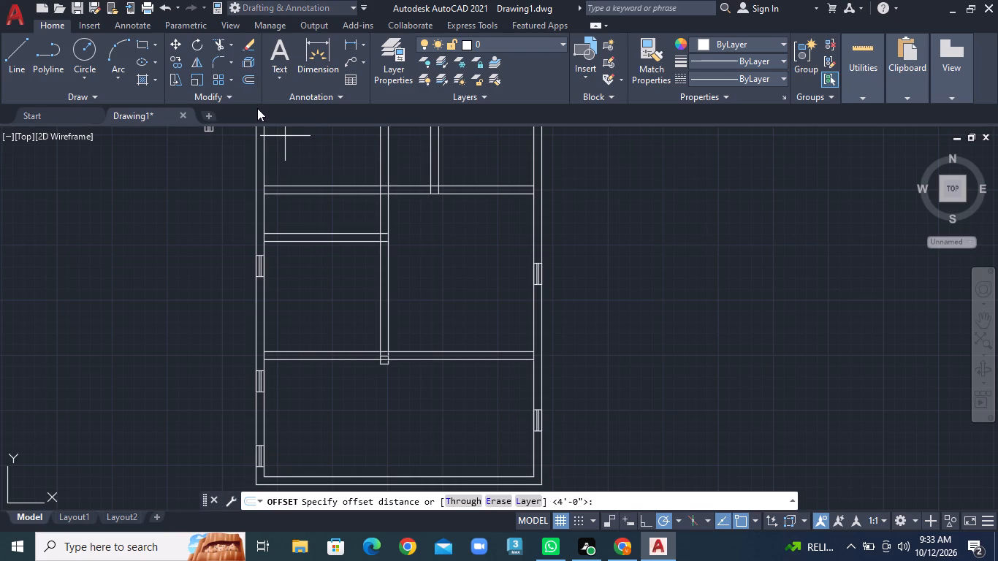
key("6")
key("apostrophe")
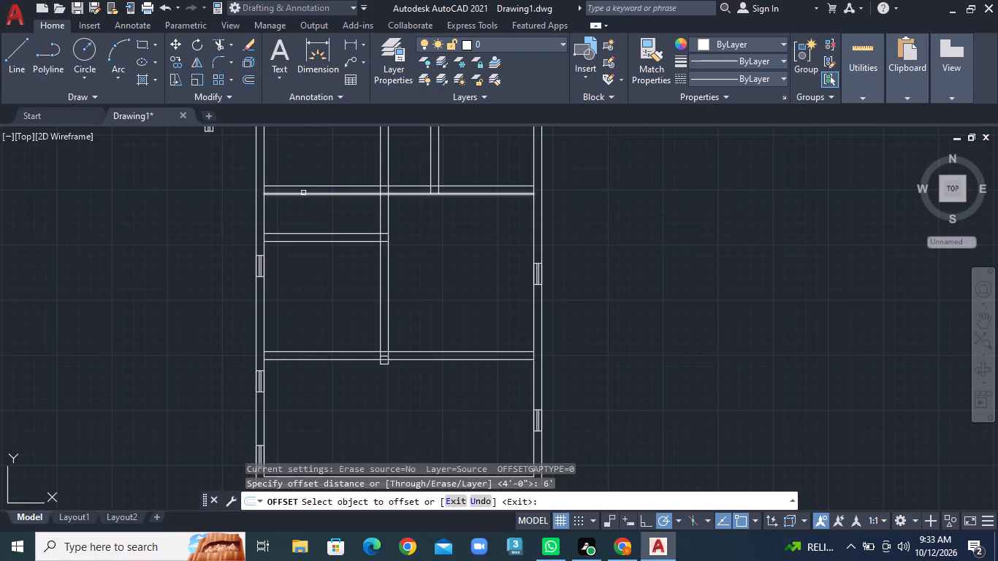
left_click(419, 351)
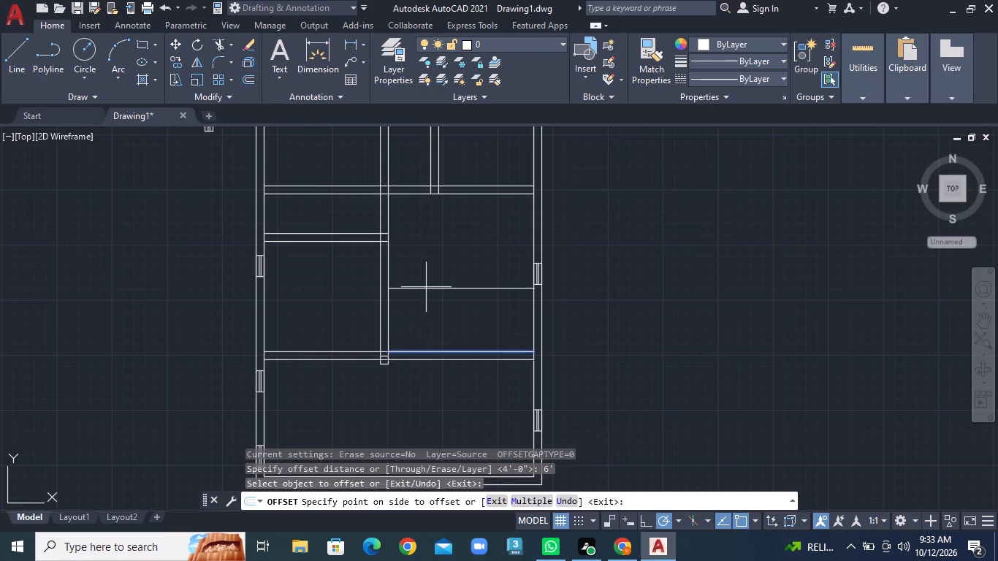
left_click(426, 287)
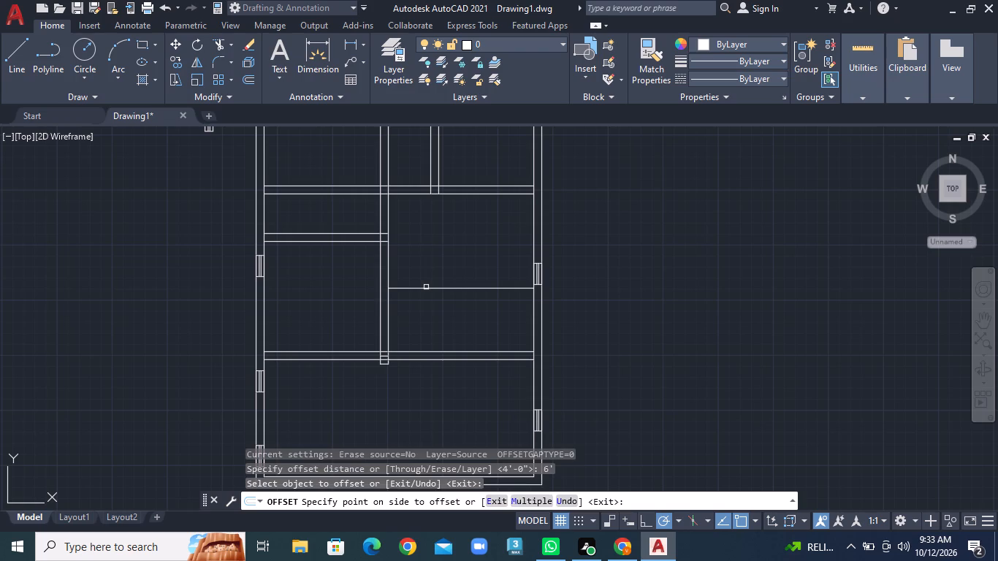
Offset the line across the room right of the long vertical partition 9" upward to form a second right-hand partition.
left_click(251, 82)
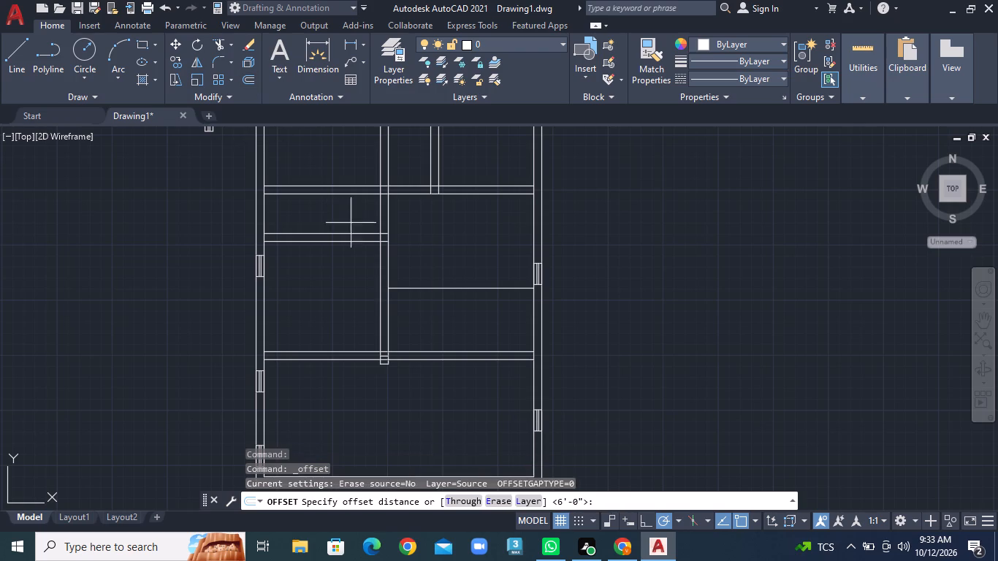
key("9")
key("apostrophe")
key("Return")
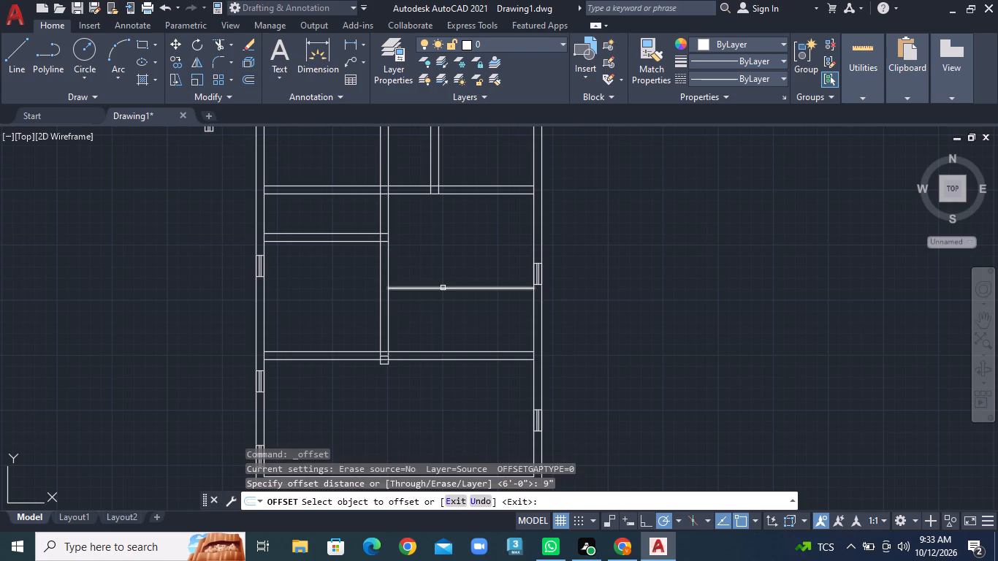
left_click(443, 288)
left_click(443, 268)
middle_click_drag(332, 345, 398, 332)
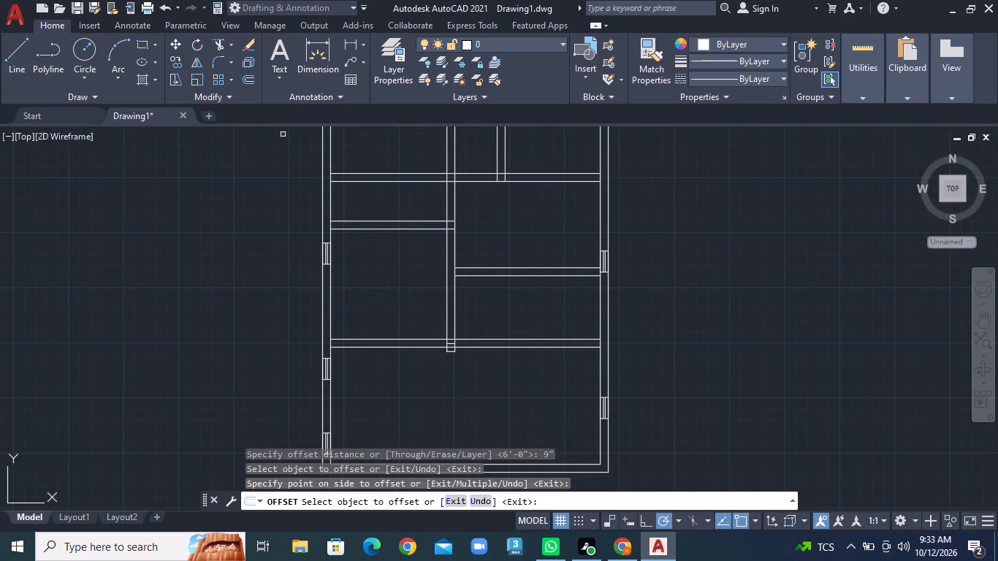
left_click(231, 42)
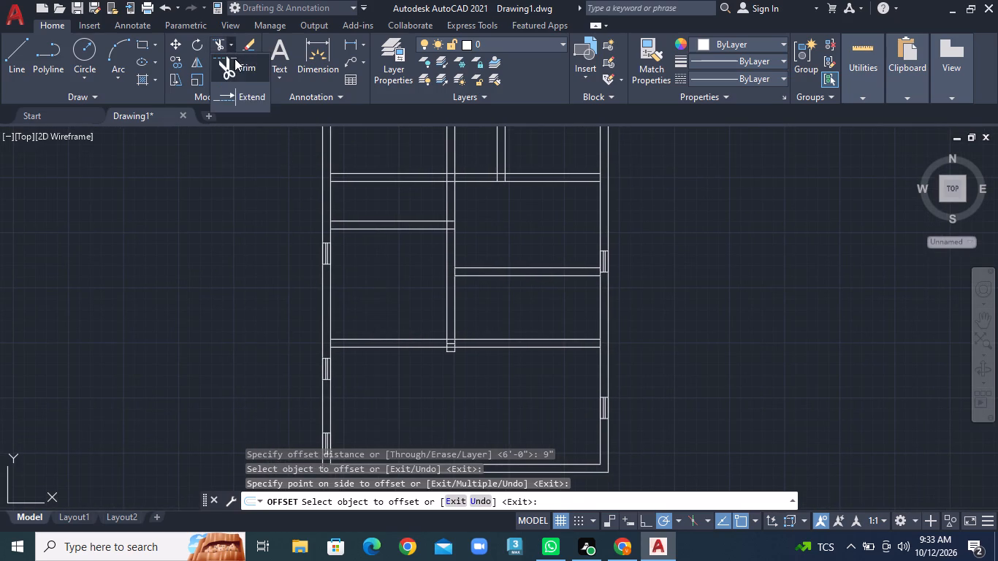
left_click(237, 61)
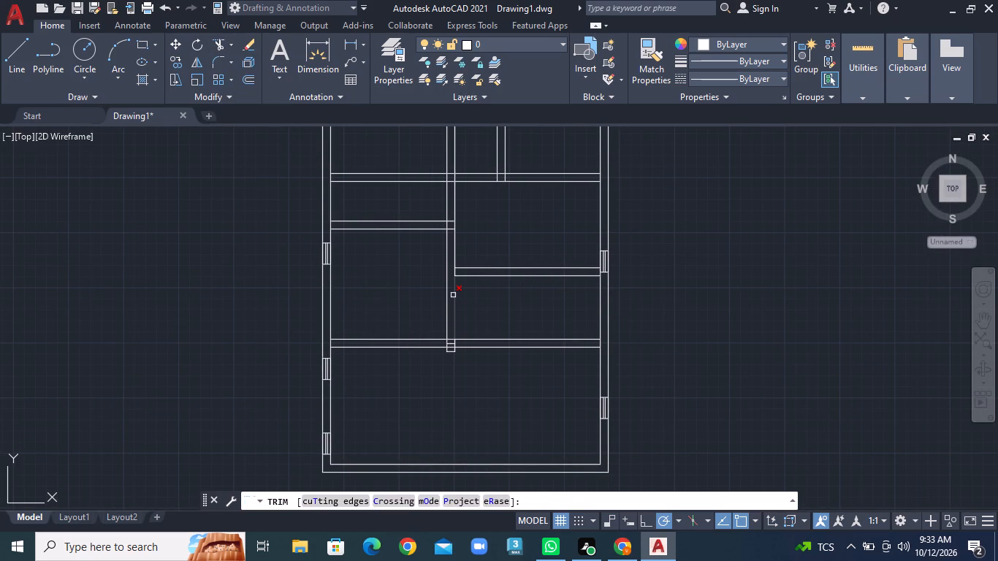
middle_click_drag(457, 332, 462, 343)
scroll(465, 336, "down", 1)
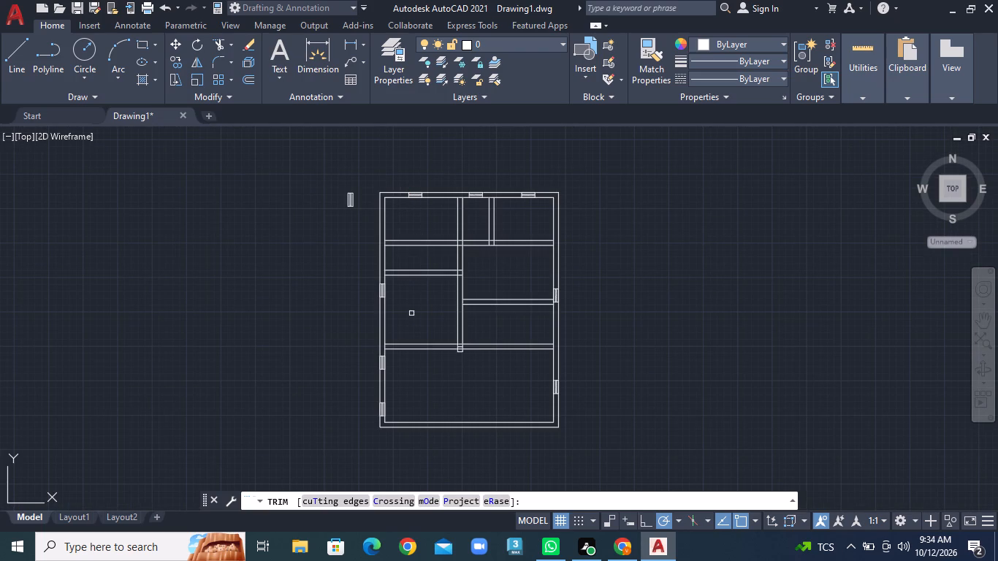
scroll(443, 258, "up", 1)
Offset the lower line of the upper full-width horizontal partition 6'6" downward.
left_click(250, 77)
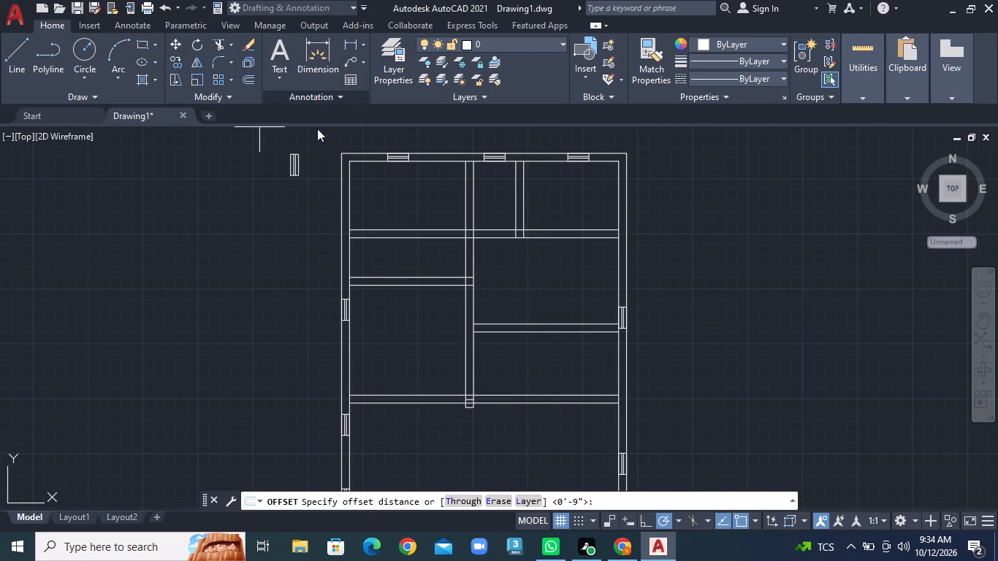
type("6'6\"")
key("Return")
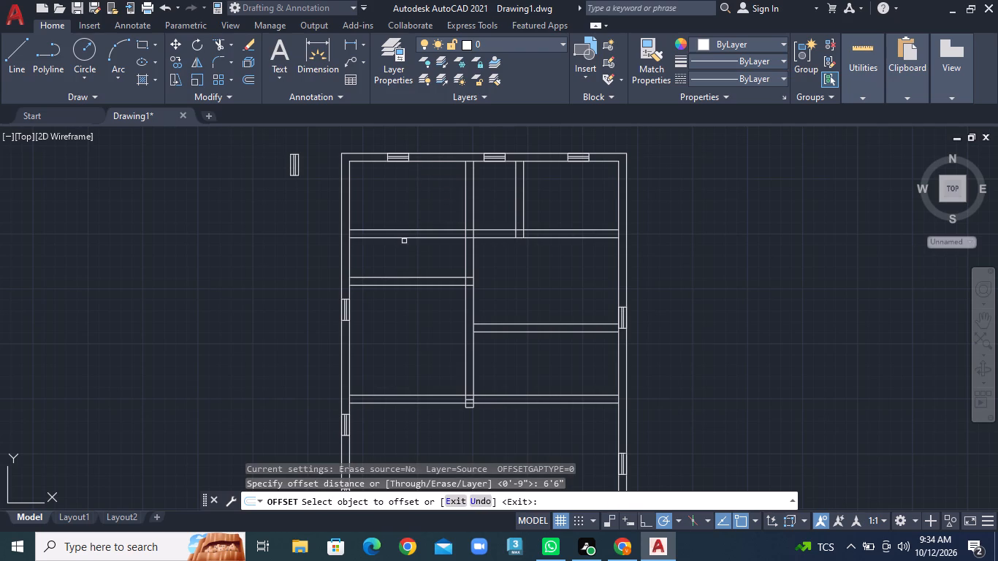
left_click(404, 237)
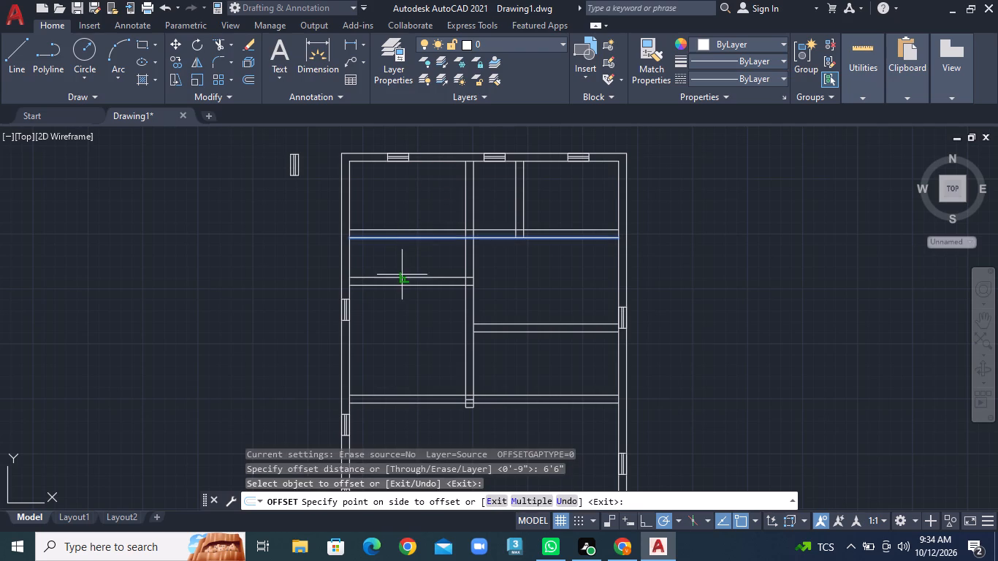
left_click(400, 293)
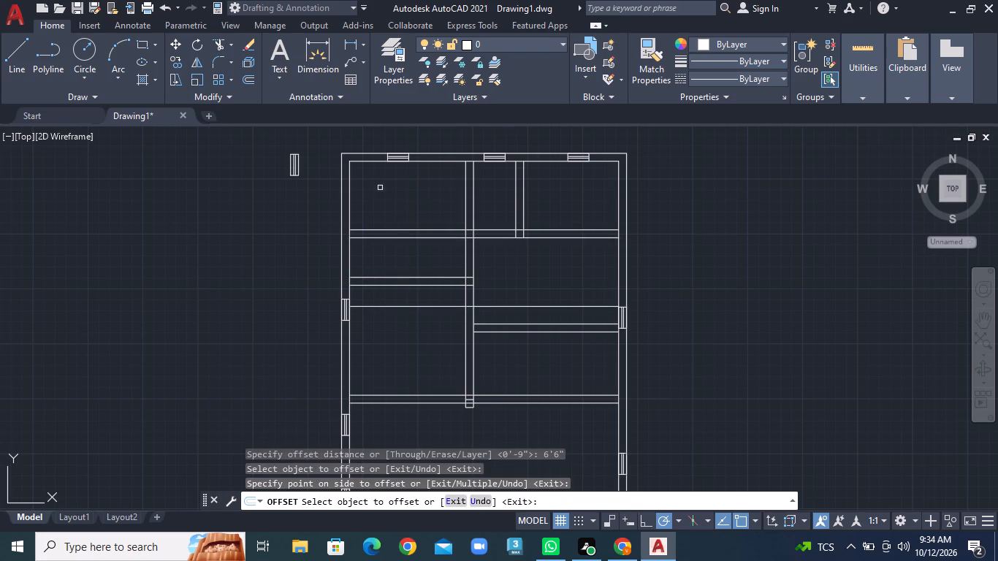
Offset the new full-width line 9" downward to form a second full-width horizontal partition.
left_click(251, 80)
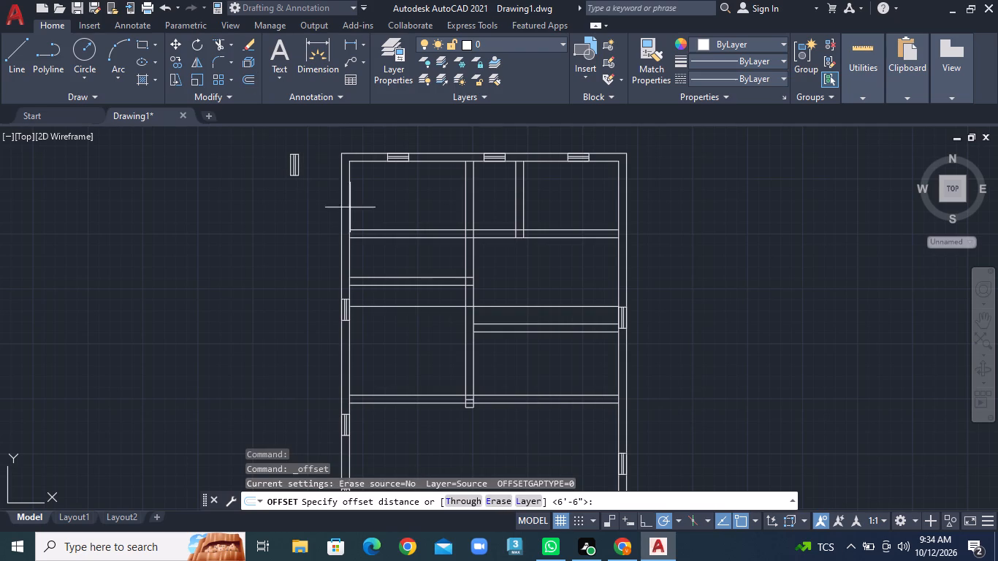
key("9")
key("shift+quotedbl")
key("Return")
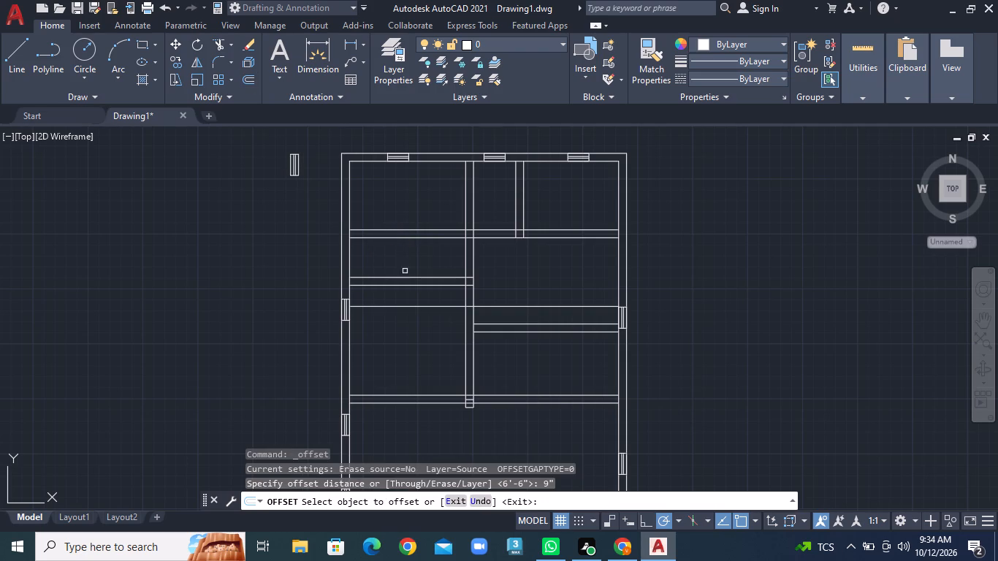
left_click(411, 307)
left_click(411, 325)
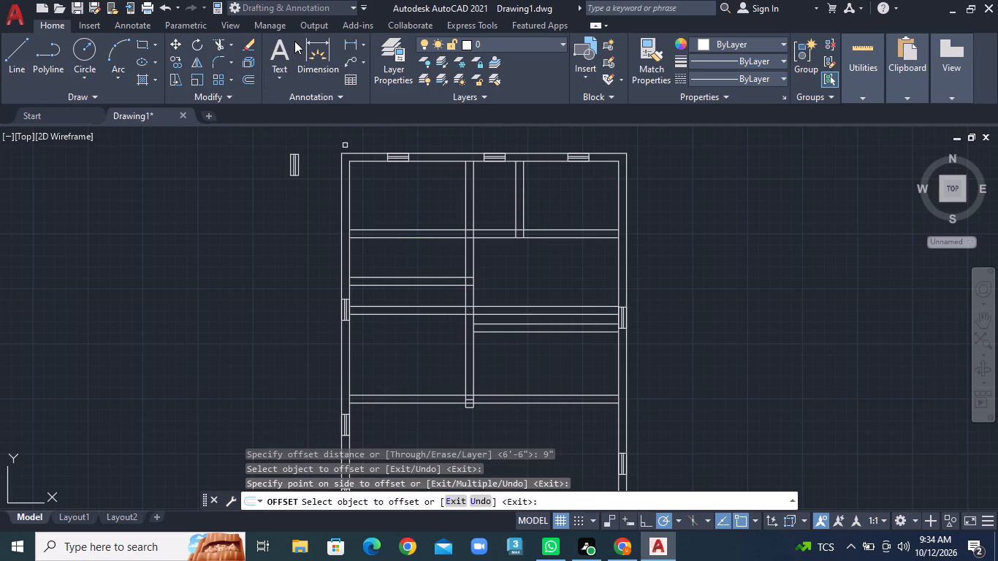
Trim away the old left-hand partition above the new one, including its two short pieces inside the long vertical partition.
left_click(234, 45)
left_click(243, 65)
left_click_drag(430, 264, 430, 290)
scroll(456, 240, "up", 2)
scroll(456, 241, "down", 1)
scroll(456, 243, "up", 1)
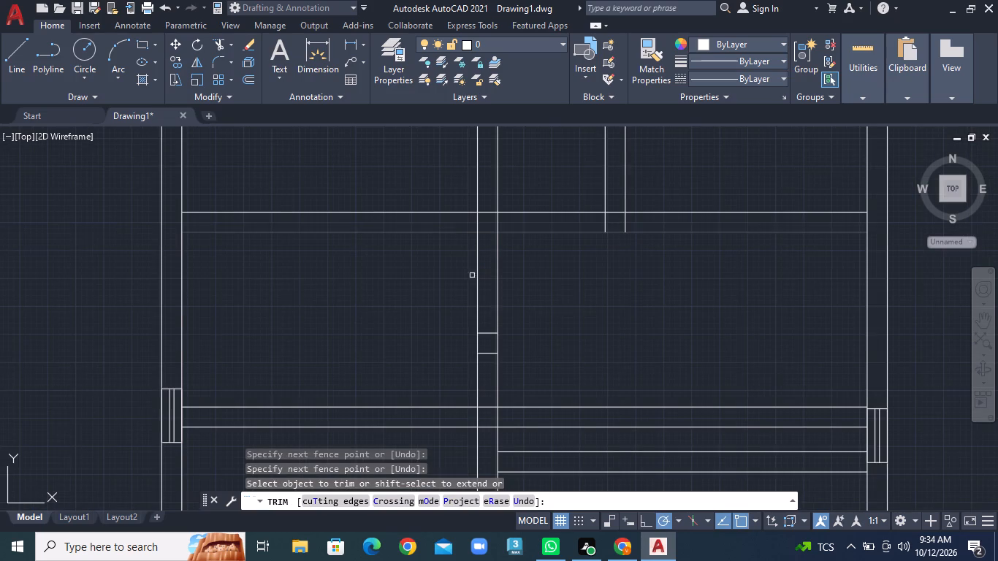
left_click(486, 333)
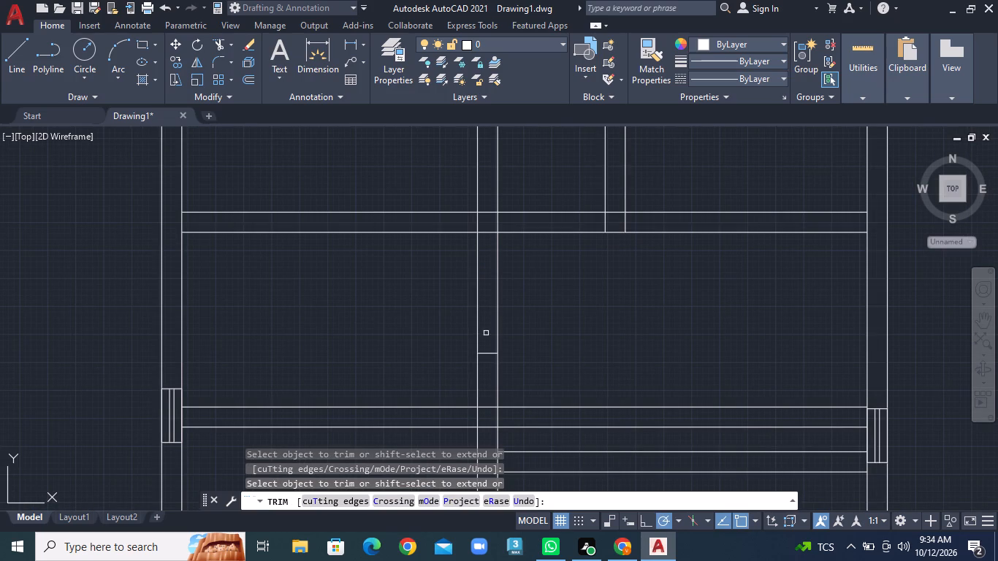
left_click(486, 355)
Trim both lines of the new full-width partition where they run right of the long vertical partition.
scroll(493, 345, "down", 1)
middle_click_drag(493, 345, 479, 302)
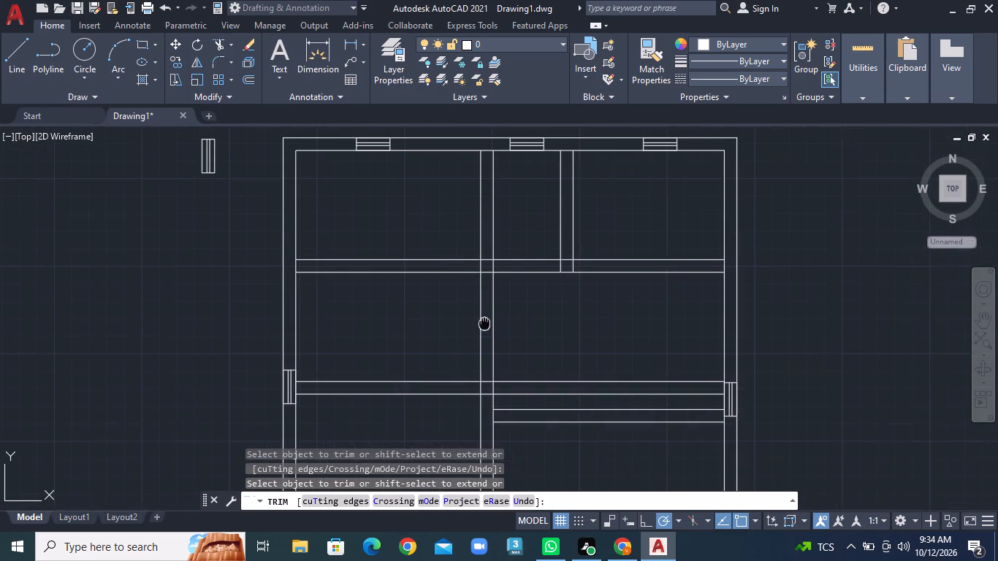
middle_click_drag(479, 302, 445, 206)
left_click(523, 244)
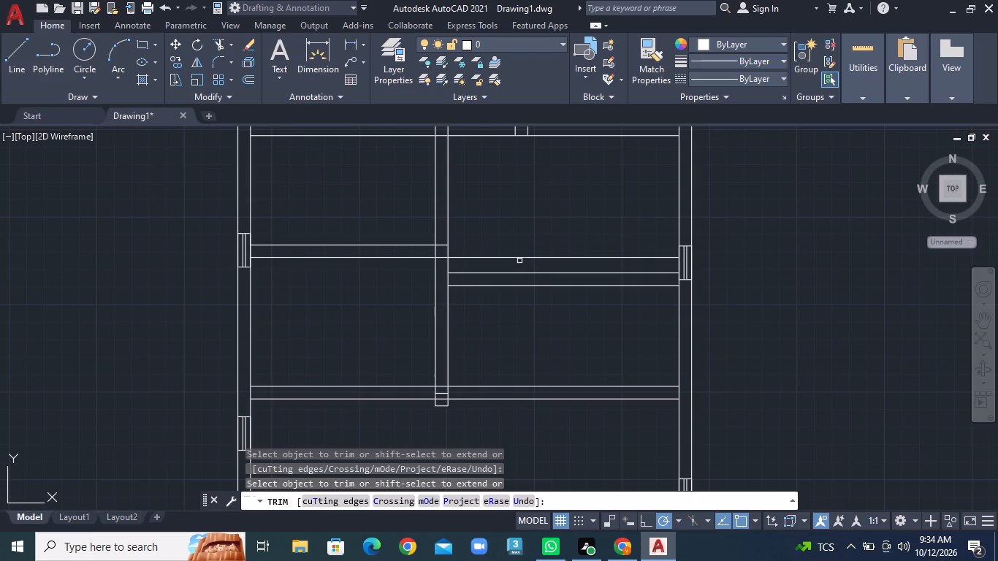
left_click(522, 258)
Remove both lines of the middle right-hand partition between the long vertical partition and the right exterior wall.
scroll(392, 252, "down", 1)
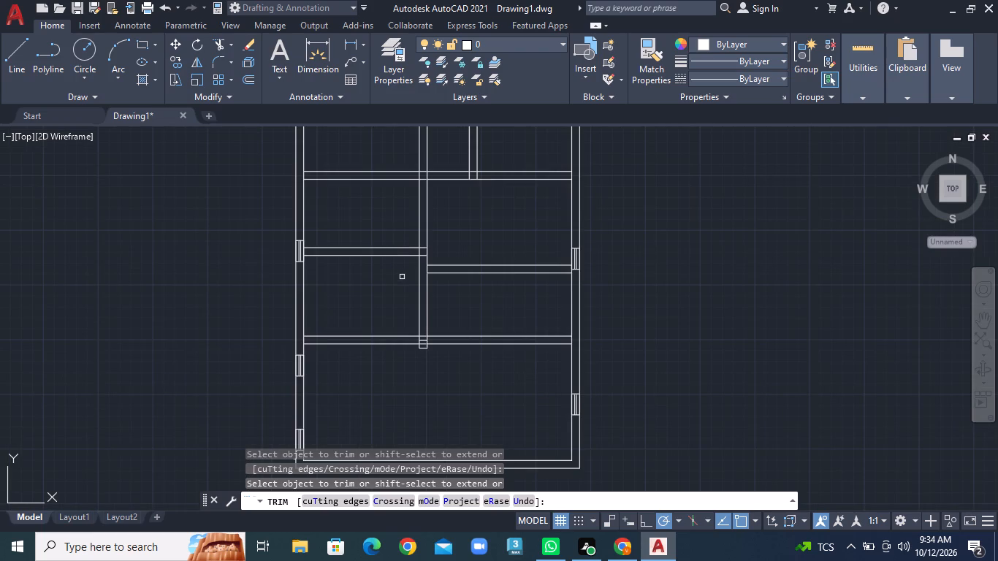
left_click(465, 274)
left_click(468, 265)
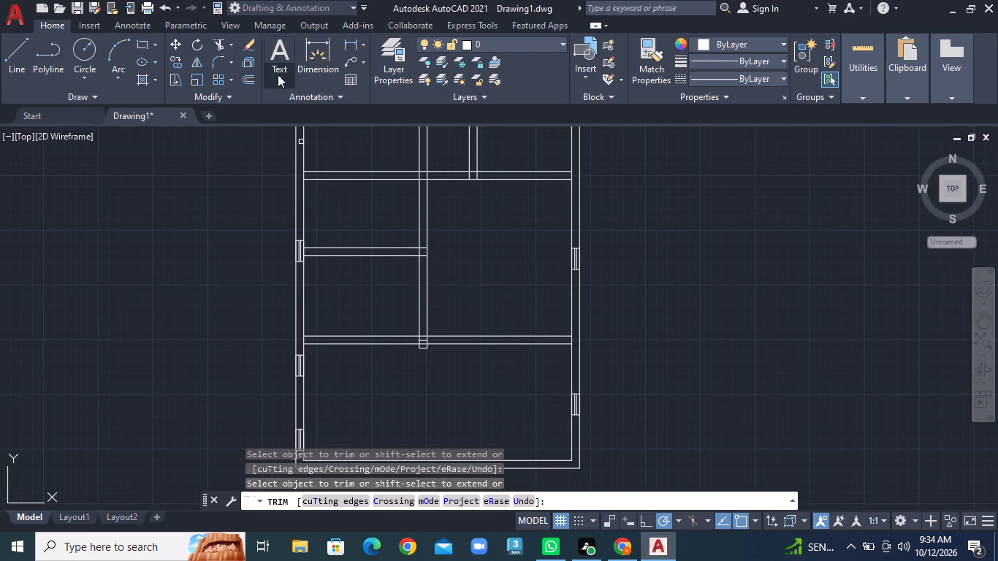
Offset the lower line of the middle left-hand partition 10'5" downward, past the lowest horizontal partition.
left_click(253, 79)
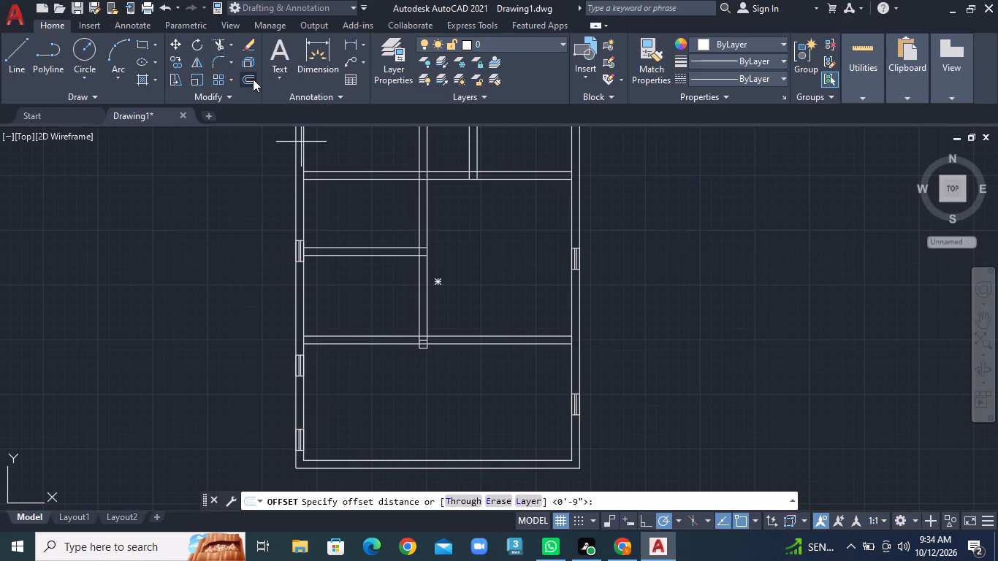
type("10'5\"")
key("Return")
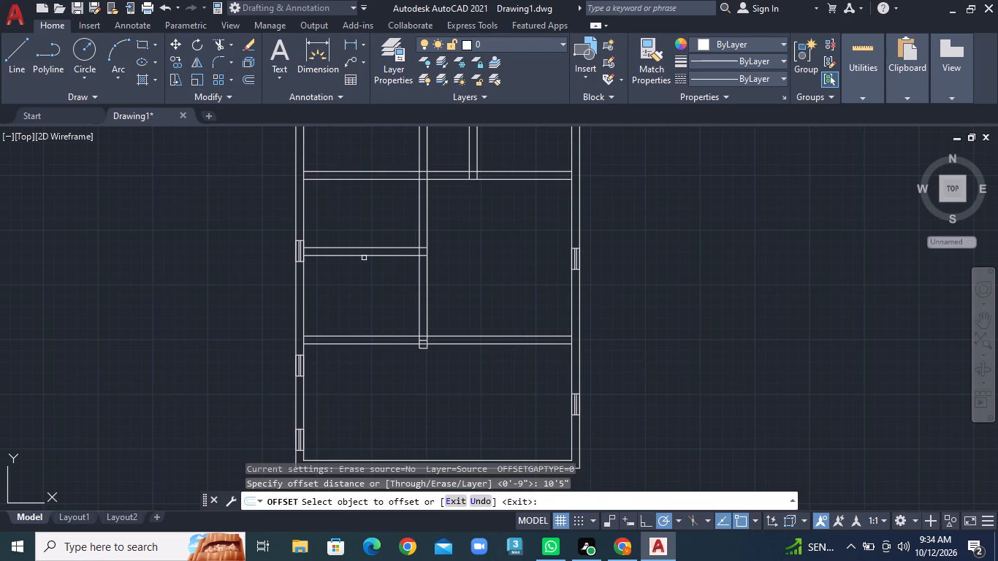
left_click(364, 256)
left_click(362, 300)
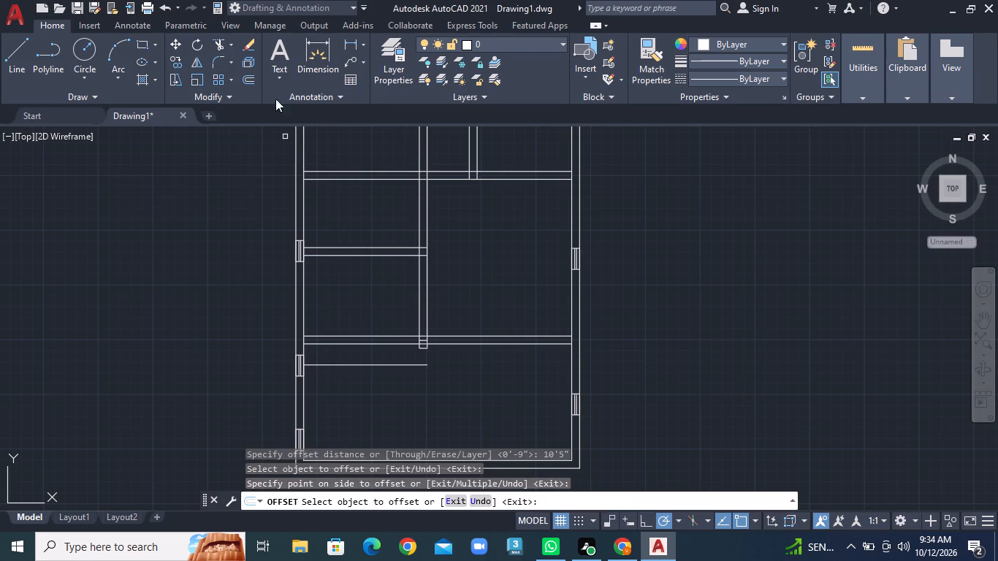
Offset the new lower left-hand line 9" downward to form the left-hand partition's second line.
left_click(250, 79)
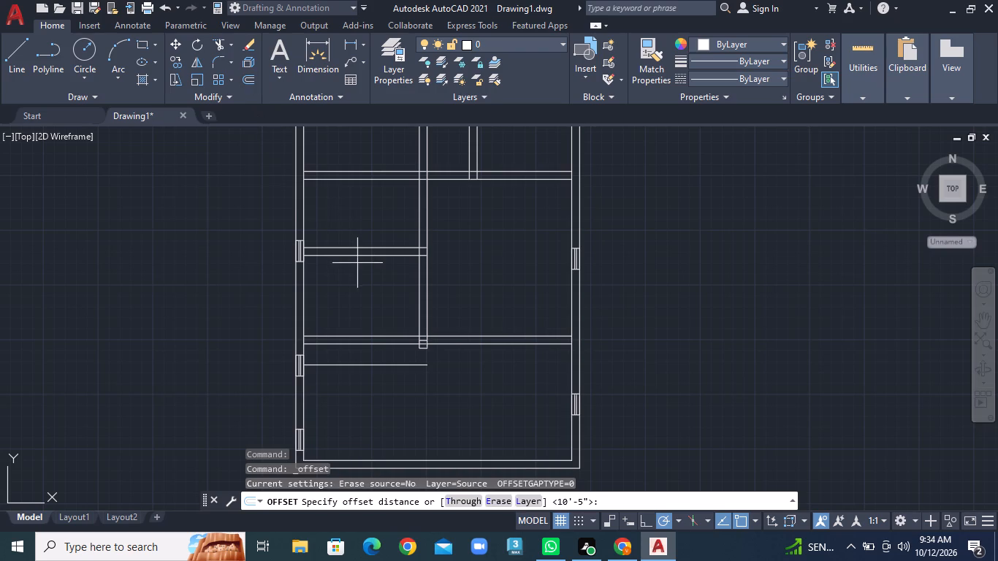
key("9")
key("shift+quotedbl")
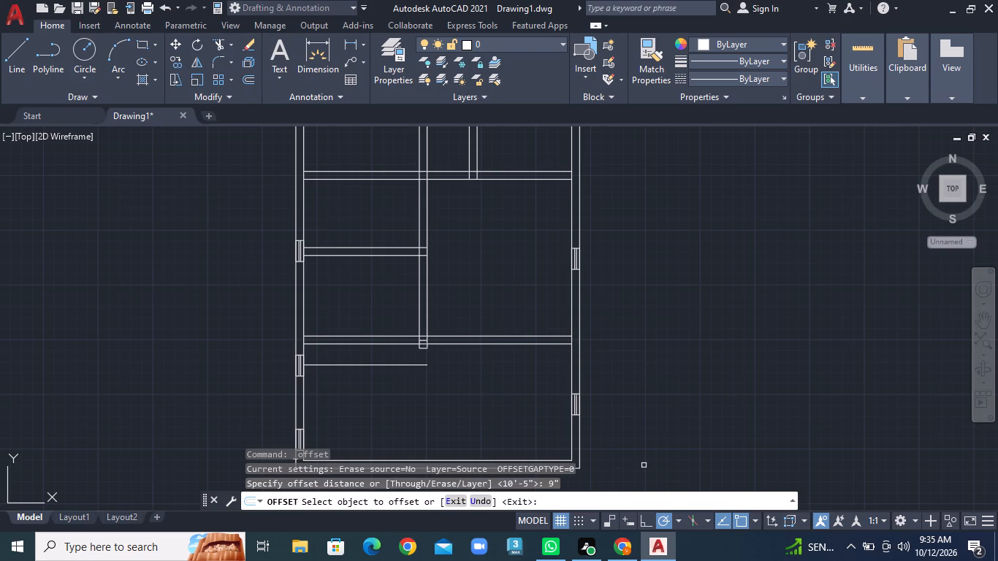
left_click(374, 365)
left_click(374, 401)
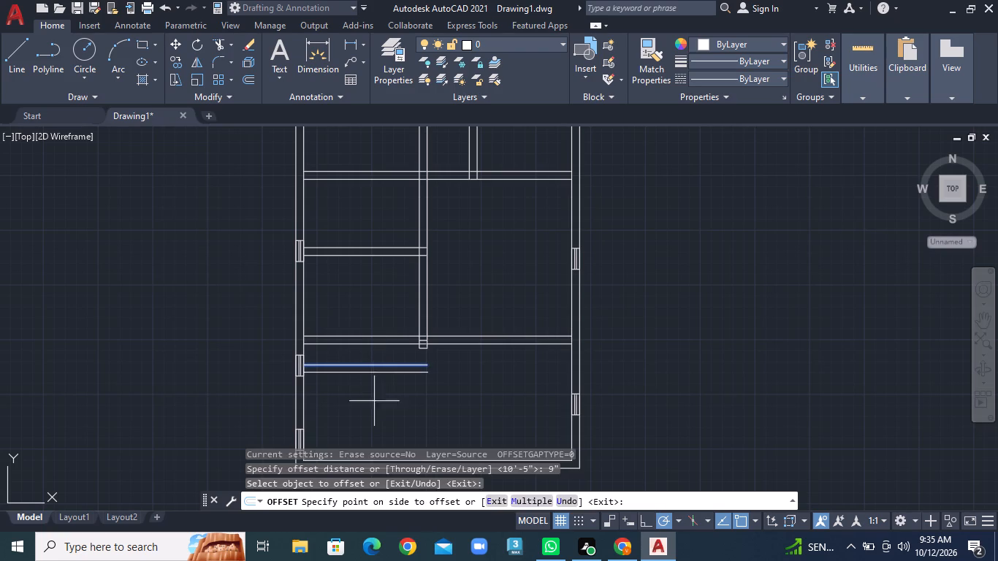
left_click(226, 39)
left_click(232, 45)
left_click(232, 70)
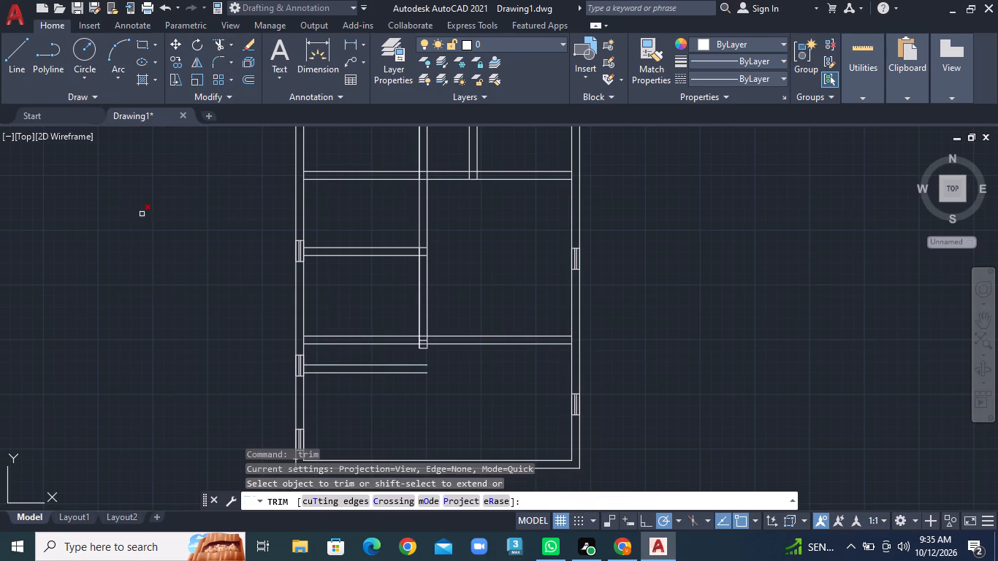
Draw a line from the long vertical partition's lower right corner down to the right end of the new left-hand partition's lower line.
left_click(9, 61)
scroll(397, 274, "up", 2)
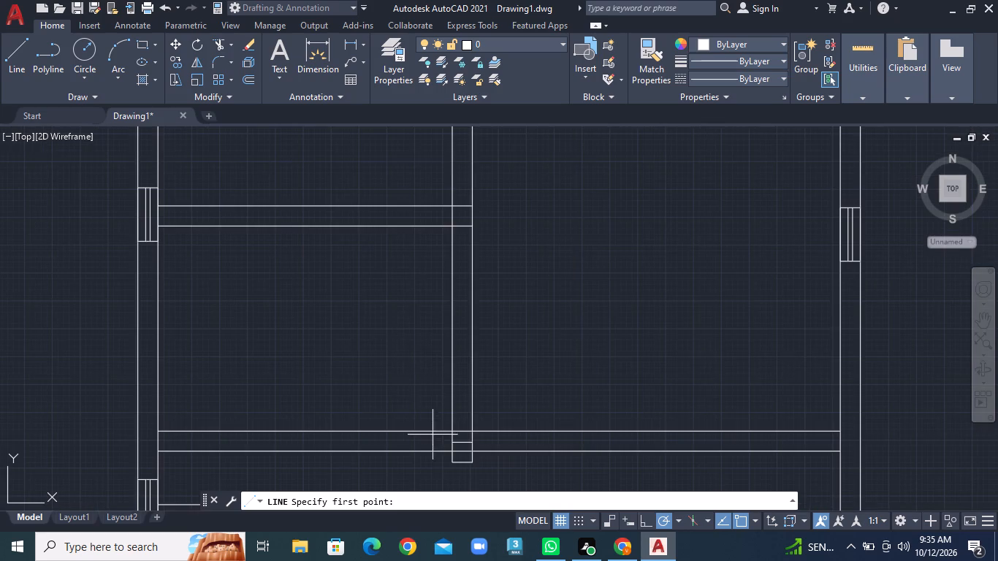
middle_click_drag(443, 453, 446, 249)
left_click(480, 255)
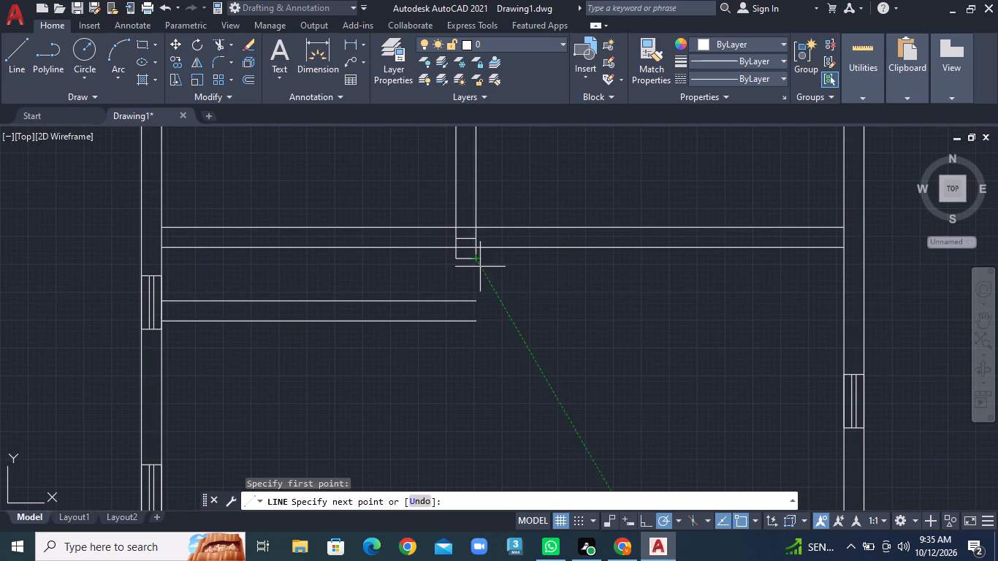
left_click(478, 325)
right_click(478, 325)
left_click(490, 332)
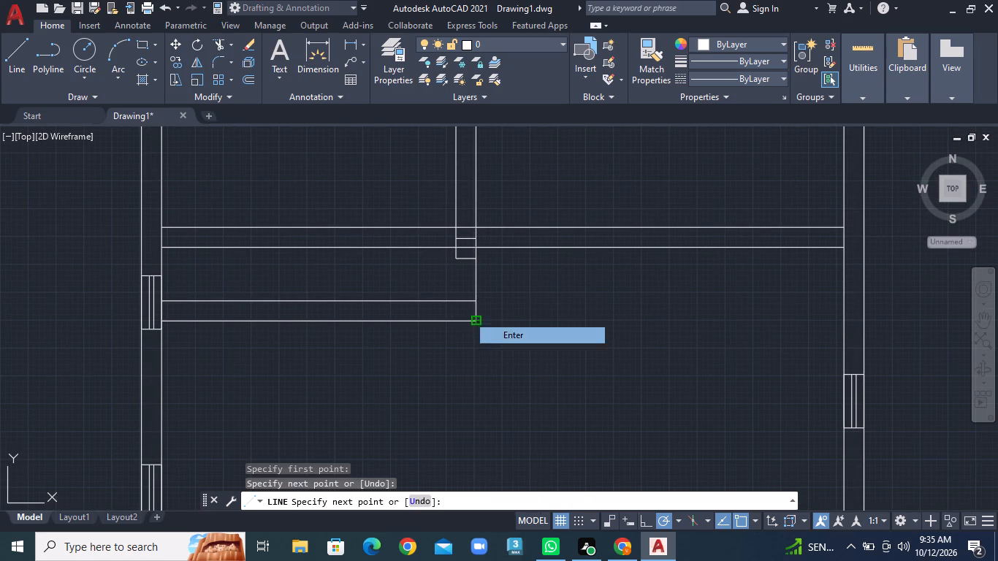
Draw a line from the long vertical partition's lower left corner straight down to the new left-hand partition's lower line.
right_click(495, 332)
left_click(568, 70)
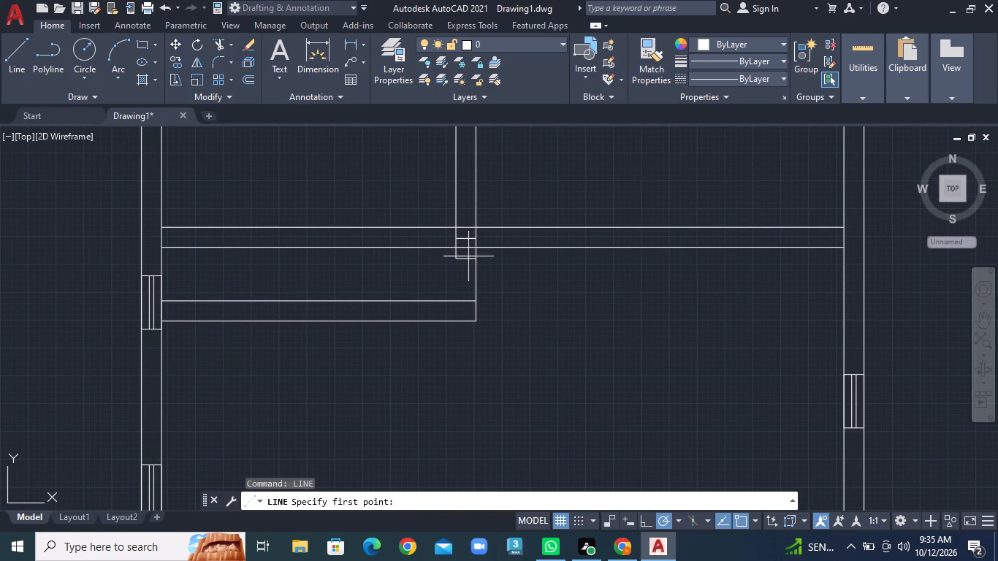
left_click(455, 258)
left_click(454, 324)
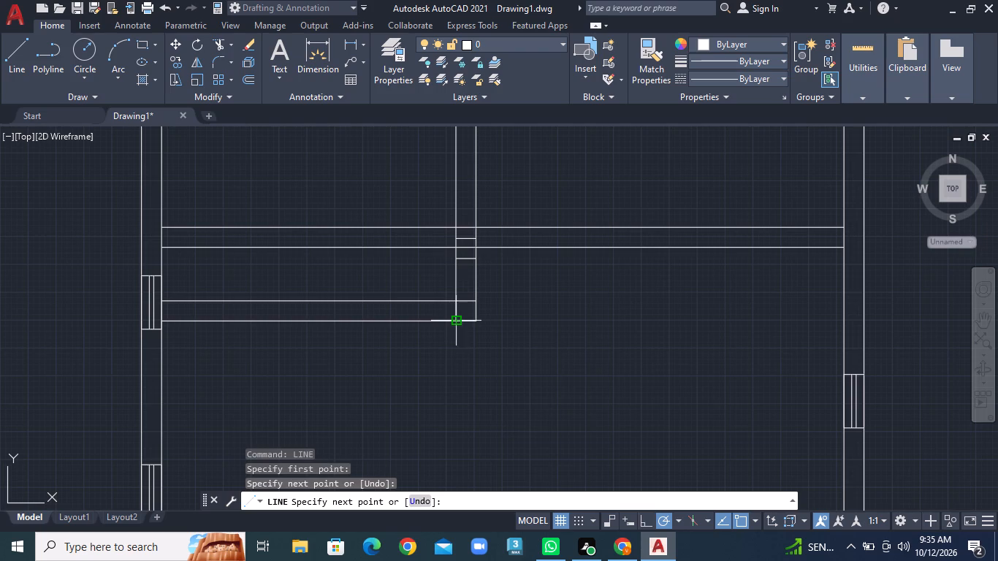
right_click(454, 324)
left_click(474, 332)
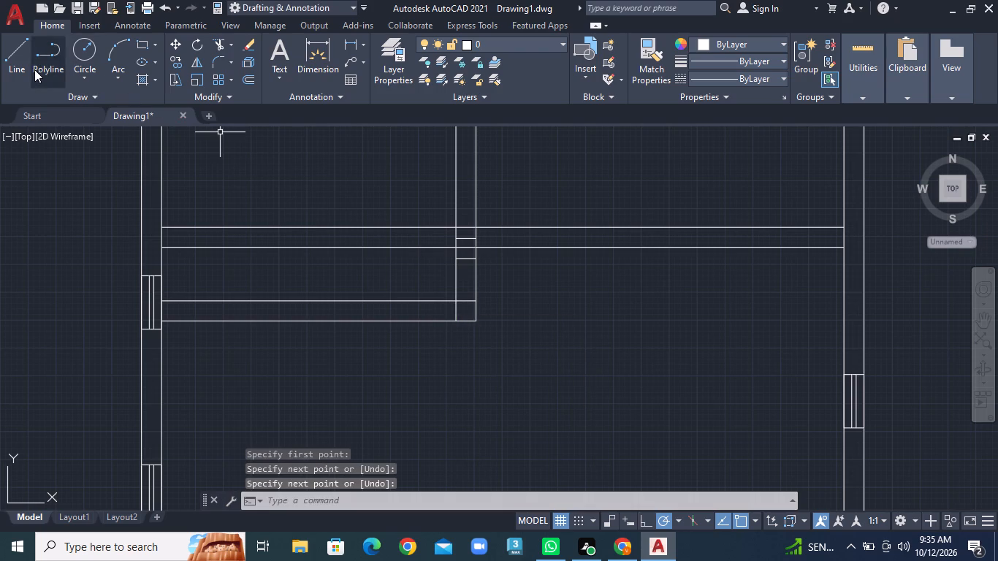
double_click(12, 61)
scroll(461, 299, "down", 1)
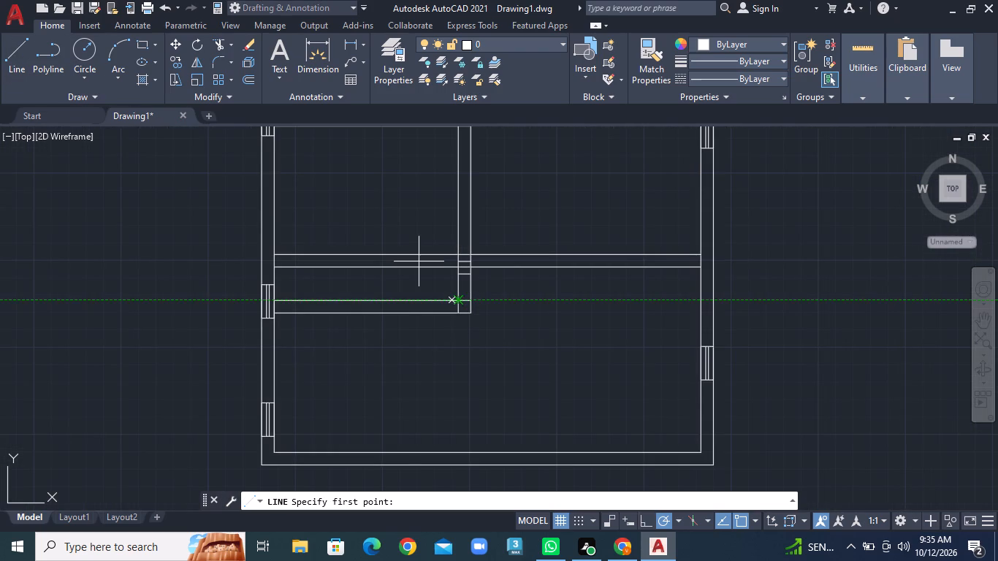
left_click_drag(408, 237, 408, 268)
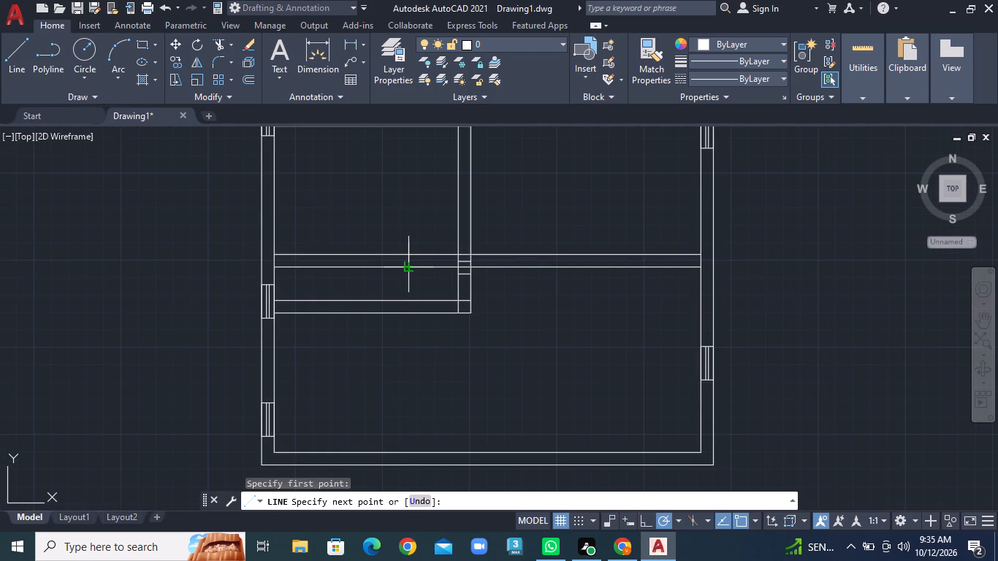
Trim away the old lowest horizontal partition's lines on both sides of the long vertical partition and the short leftover lines inside it.
left_click(230, 43)
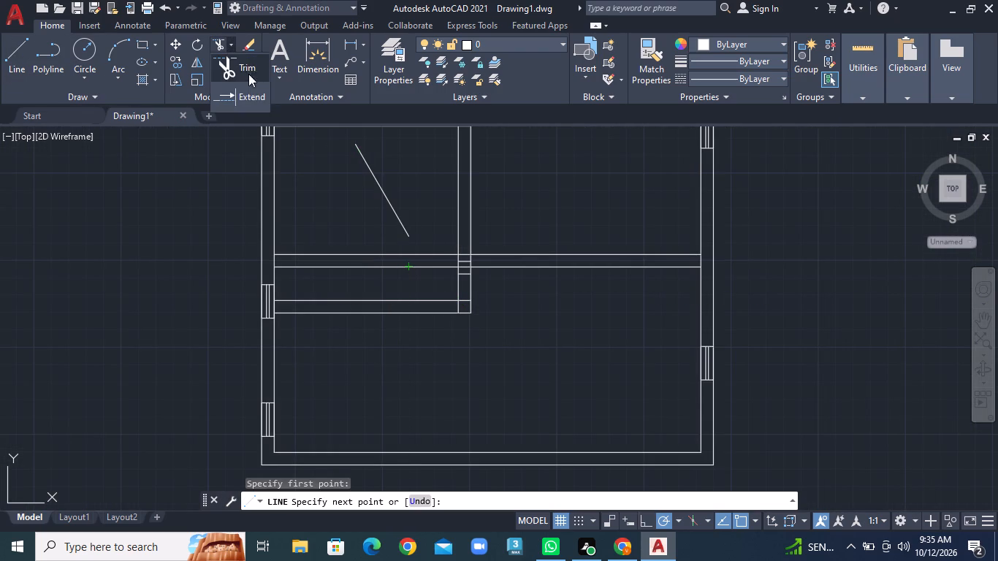
left_click(254, 66)
left_click(389, 228)
left_click(386, 289)
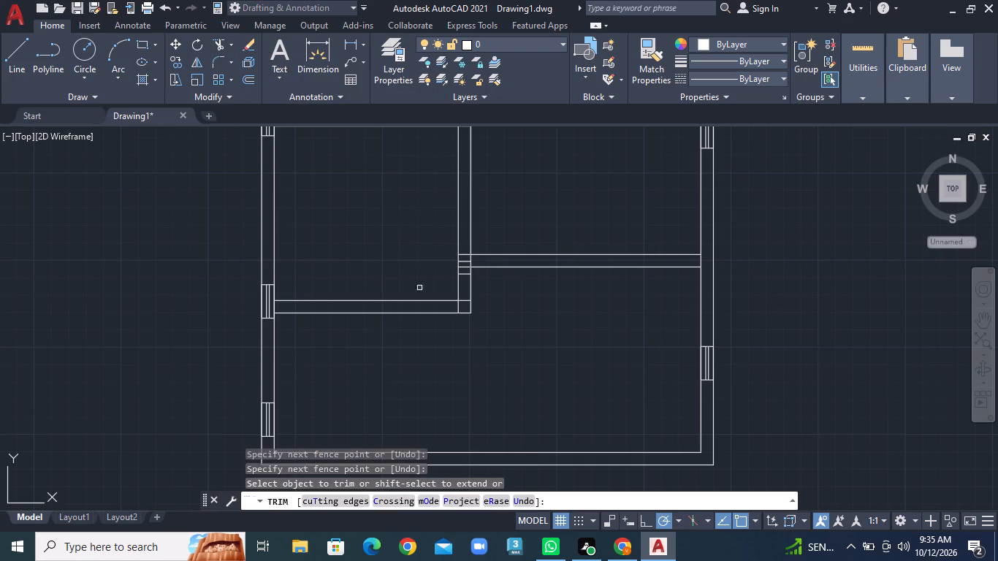
left_click(571, 232)
left_click(566, 305)
scroll(475, 286, "down", 1)
scroll(475, 286, "up", 3)
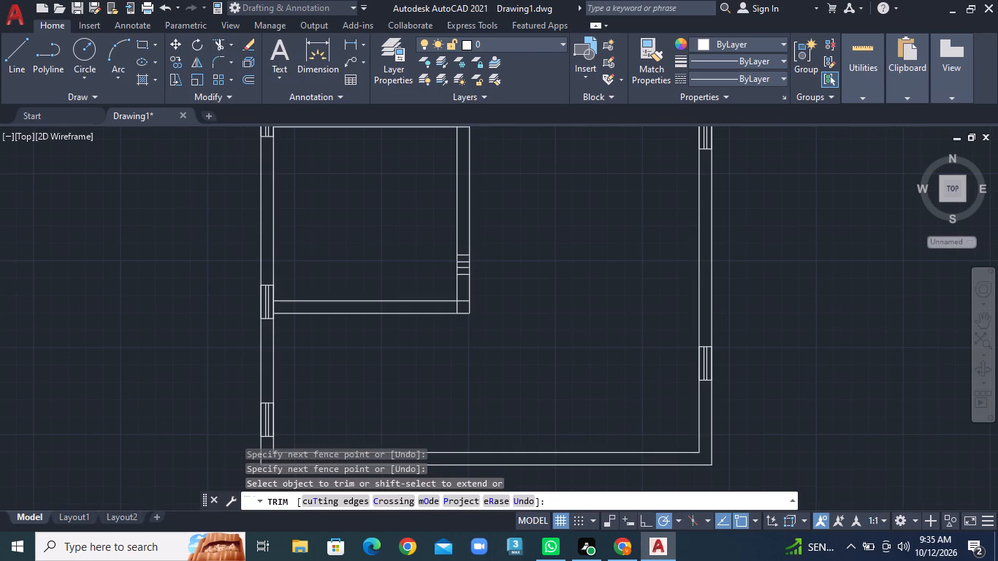
left_click(454, 228)
left_click(452, 287)
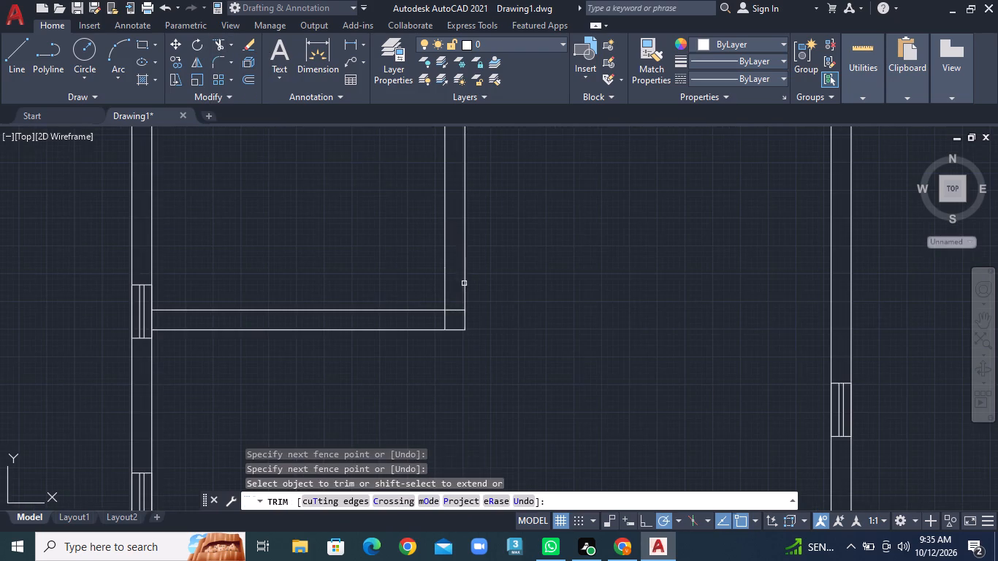
Draw a horizontal line from the long vertical partition's lower right corner to the right exterior wall's outer face.
scroll(473, 283, "down", 3)
middle_click_drag(546, 236, 527, 299)
scroll(546, 236, "down", 1)
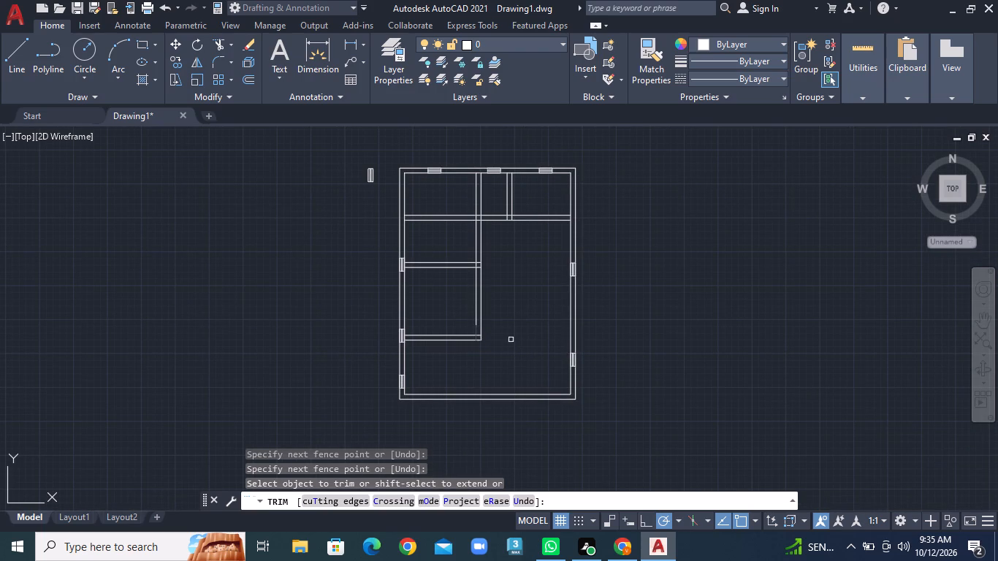
left_click(25, 64)
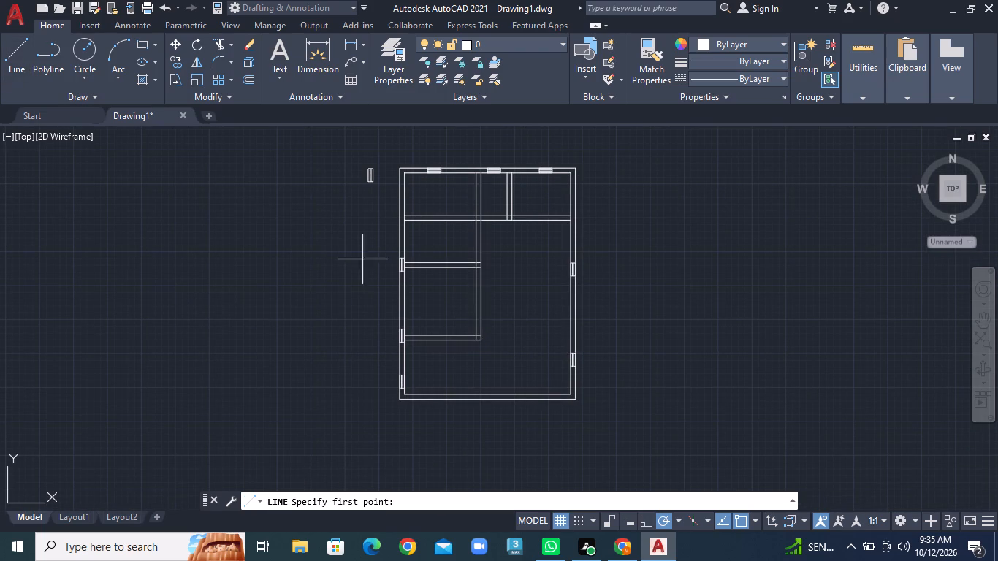
scroll(481, 340, "up", 2)
scroll(481, 340, "down", 1)
left_click(481, 346)
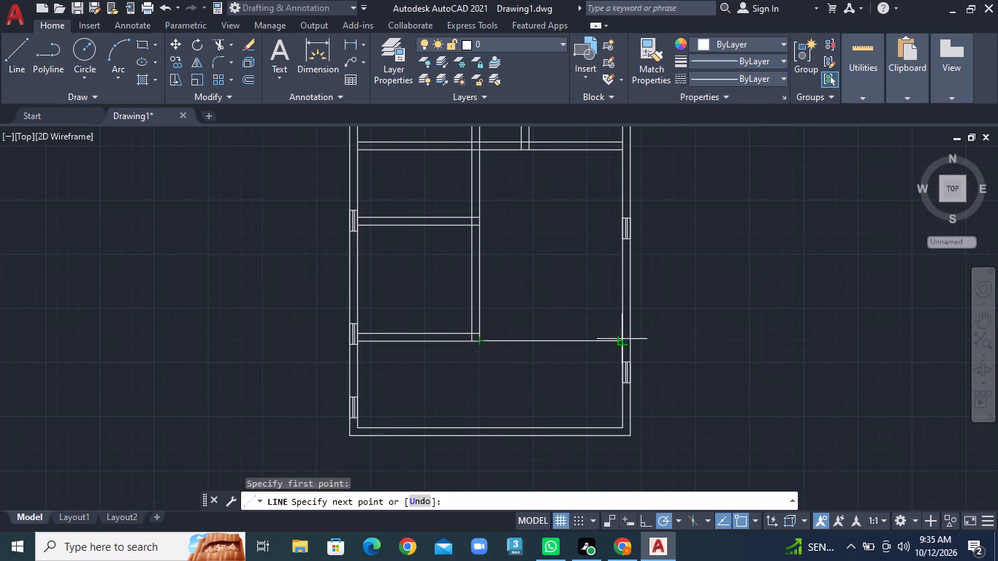
left_click(629, 339)
right_click(627, 339)
left_click(628, 343)
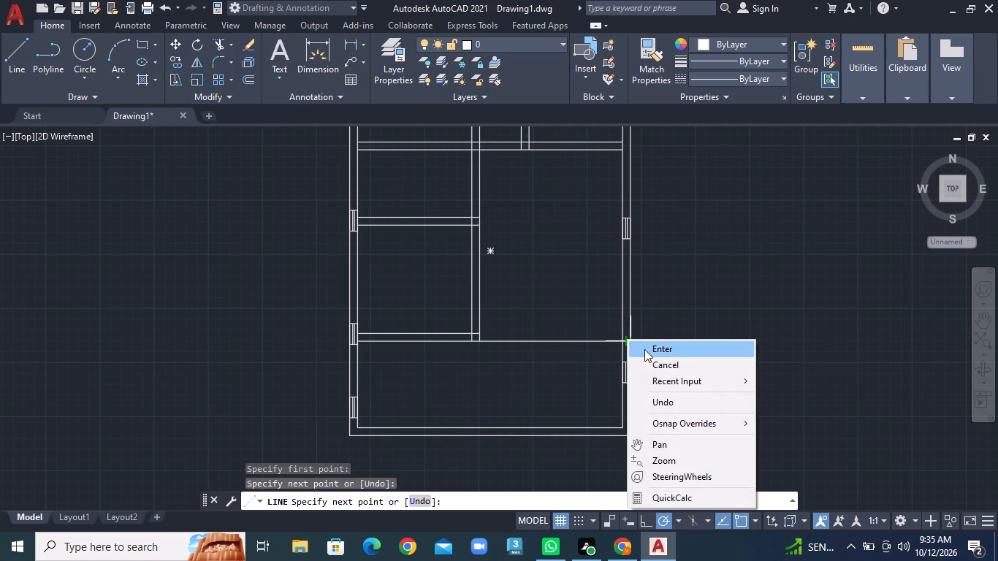
left_click(644, 349)
Draw a parallel line from the right end of the lower left-hand partition's upper line to the right exterior wall's outer face.
right_click(701, 327)
left_click(761, 64)
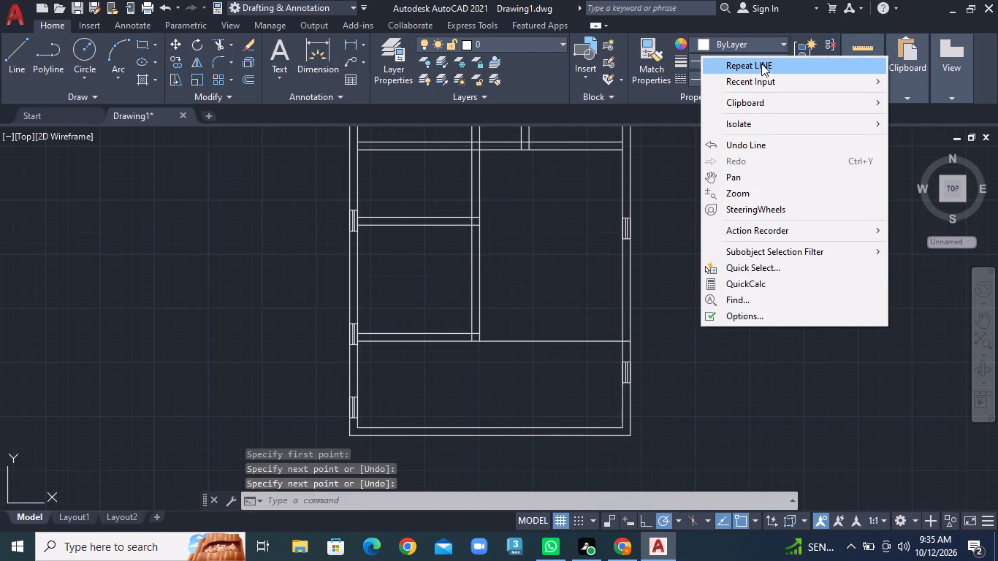
left_click(480, 333)
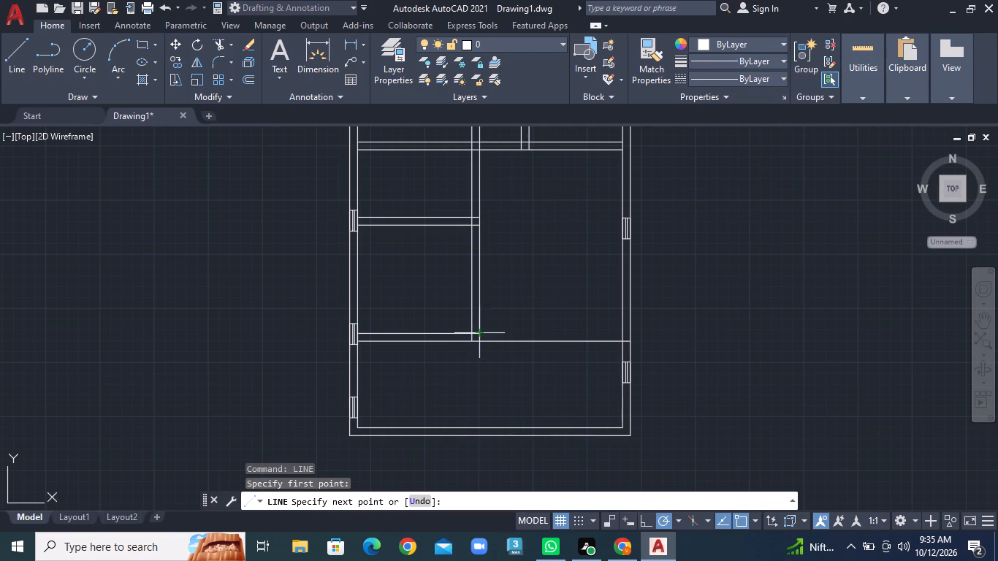
left_click(632, 332)
right_click(632, 332)
left_click(652, 346)
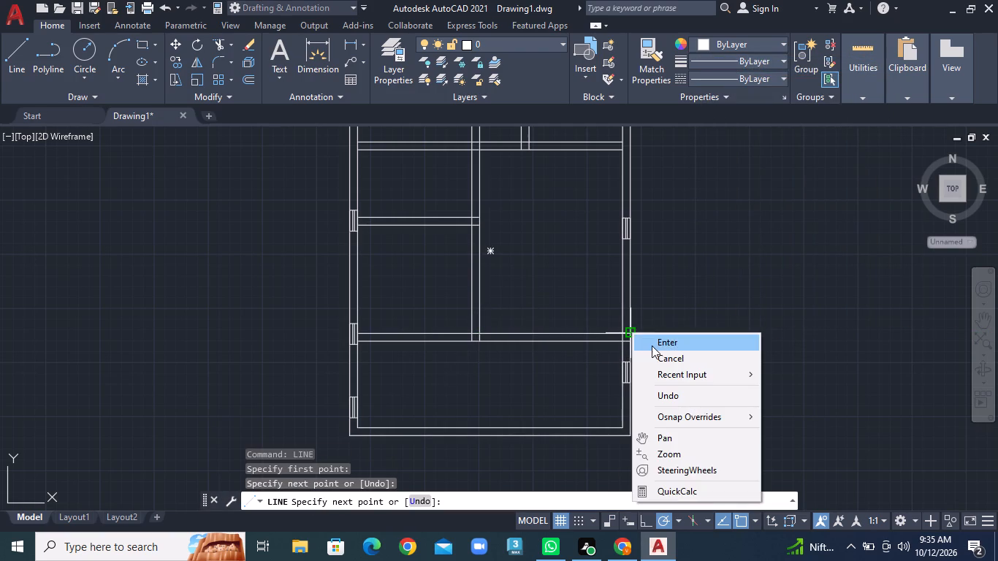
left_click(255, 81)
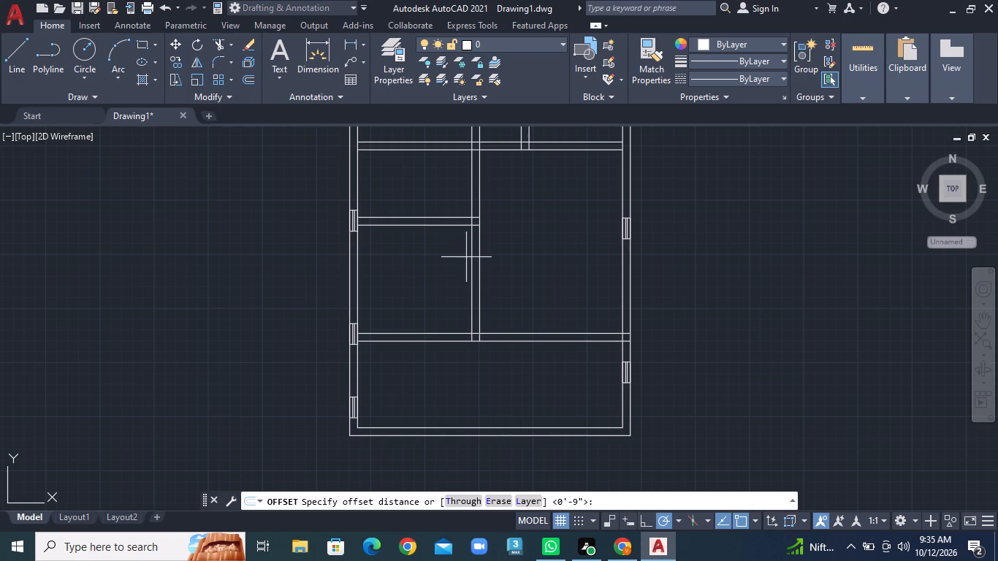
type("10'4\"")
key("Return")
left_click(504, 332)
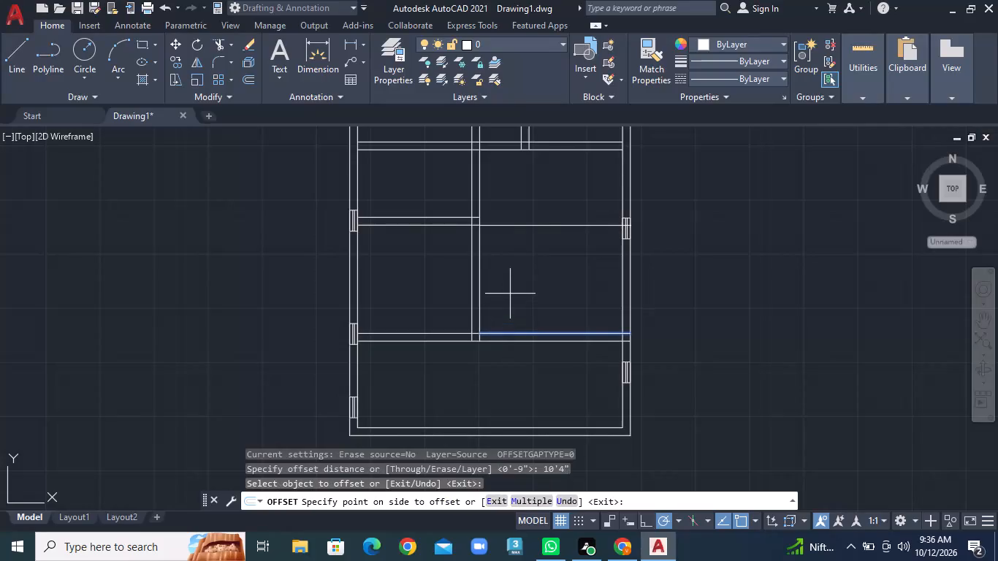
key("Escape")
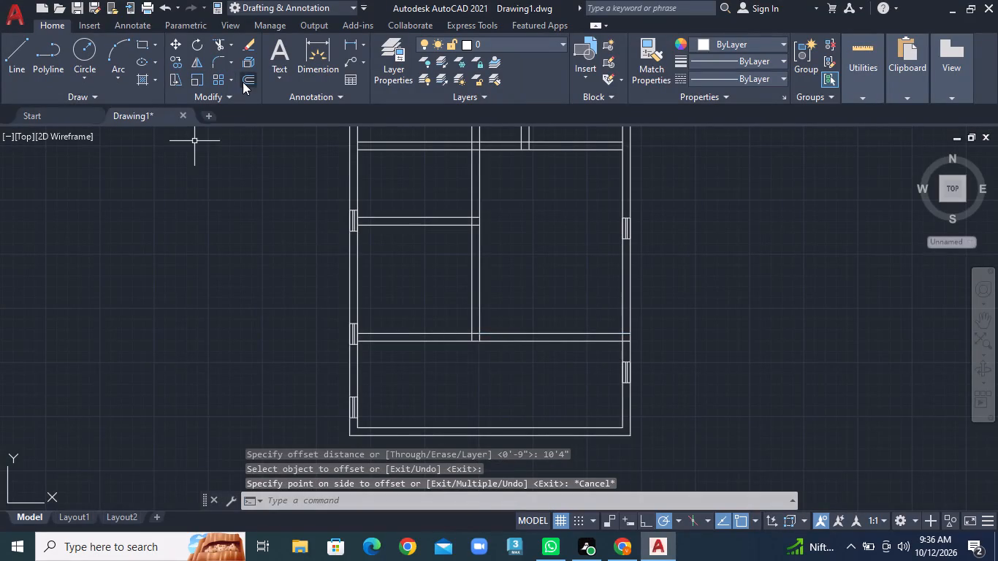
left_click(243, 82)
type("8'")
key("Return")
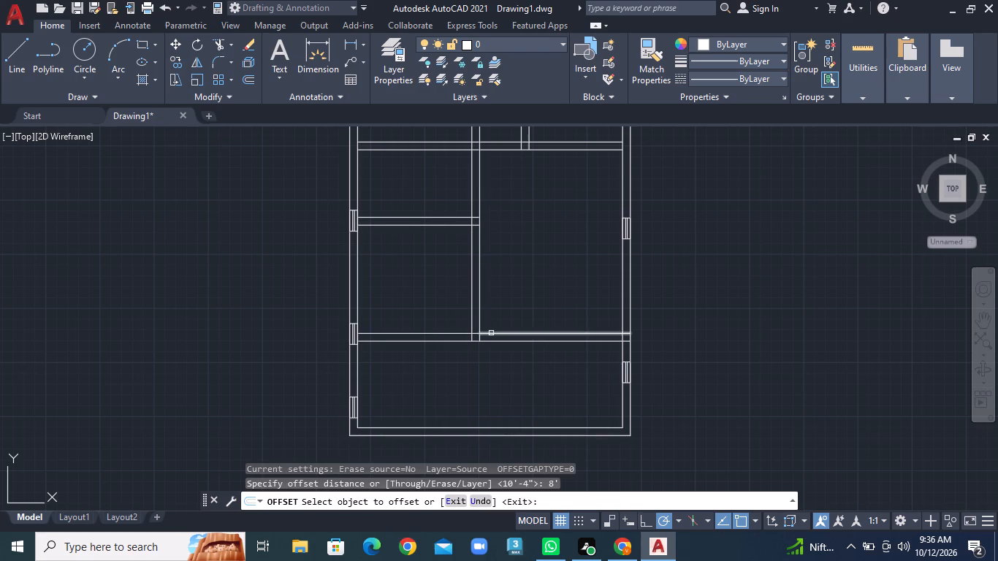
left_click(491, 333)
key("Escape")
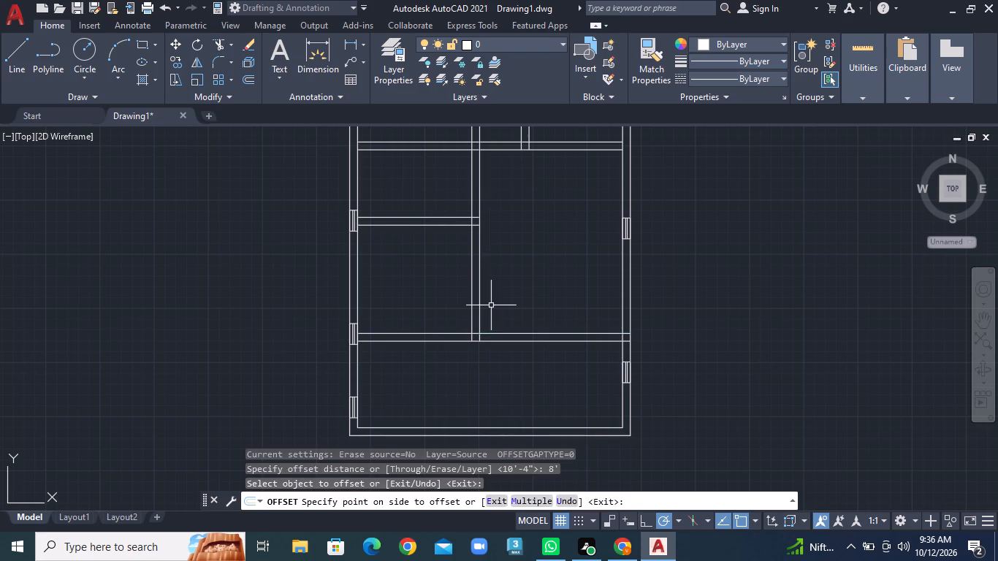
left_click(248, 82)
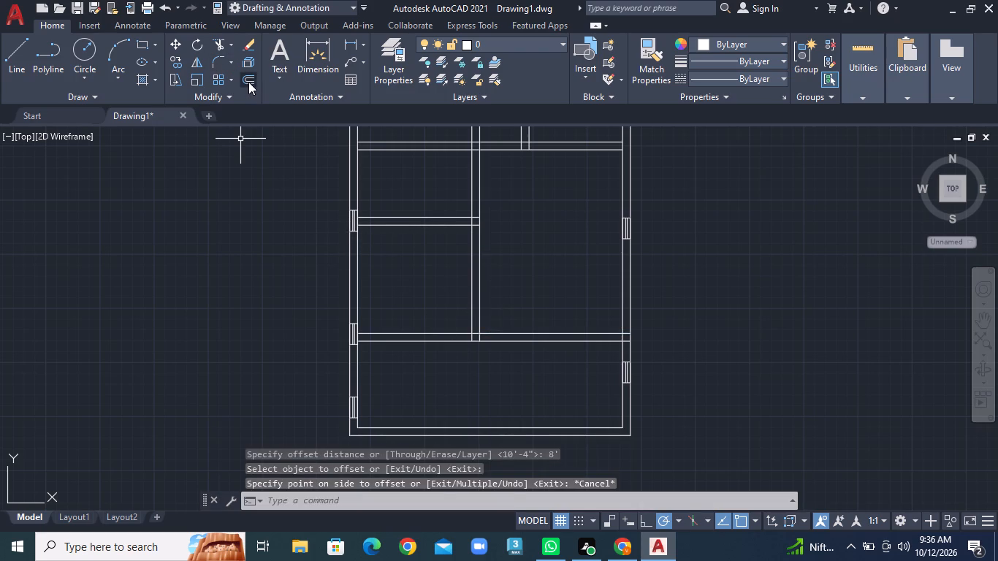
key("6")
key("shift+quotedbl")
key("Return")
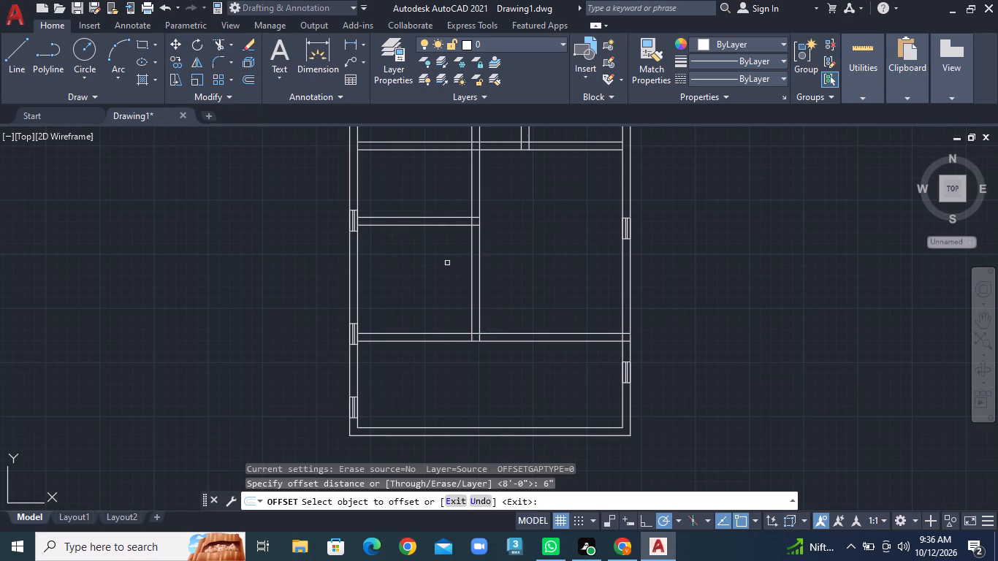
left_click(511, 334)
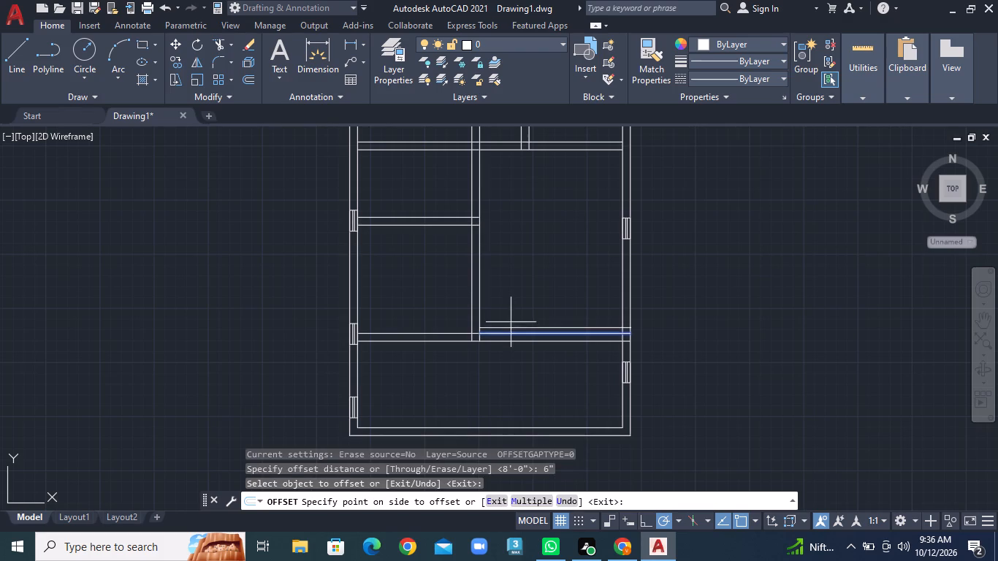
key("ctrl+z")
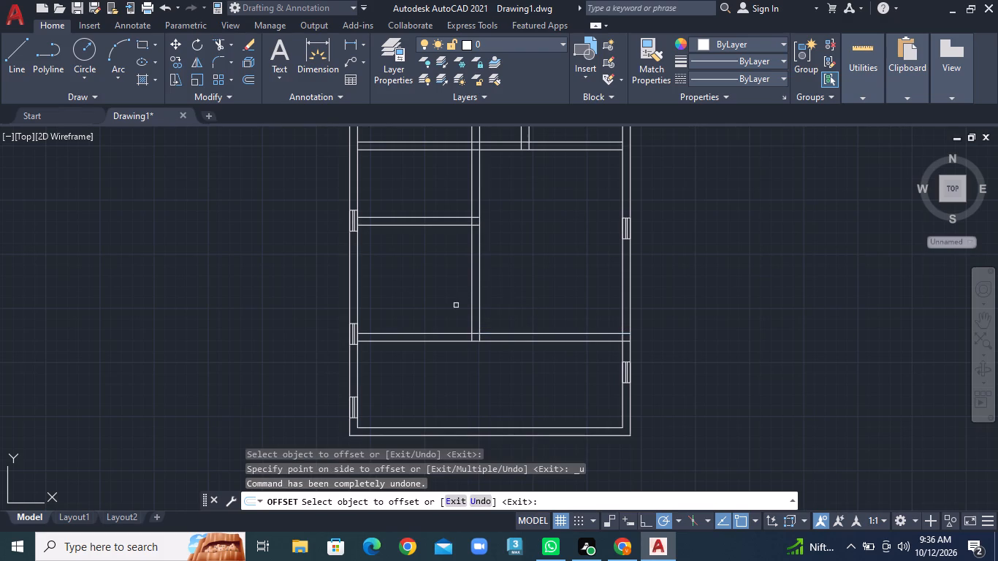
Offset the upper line of the new lower right-hand partition 6' upward.
left_click(247, 78)
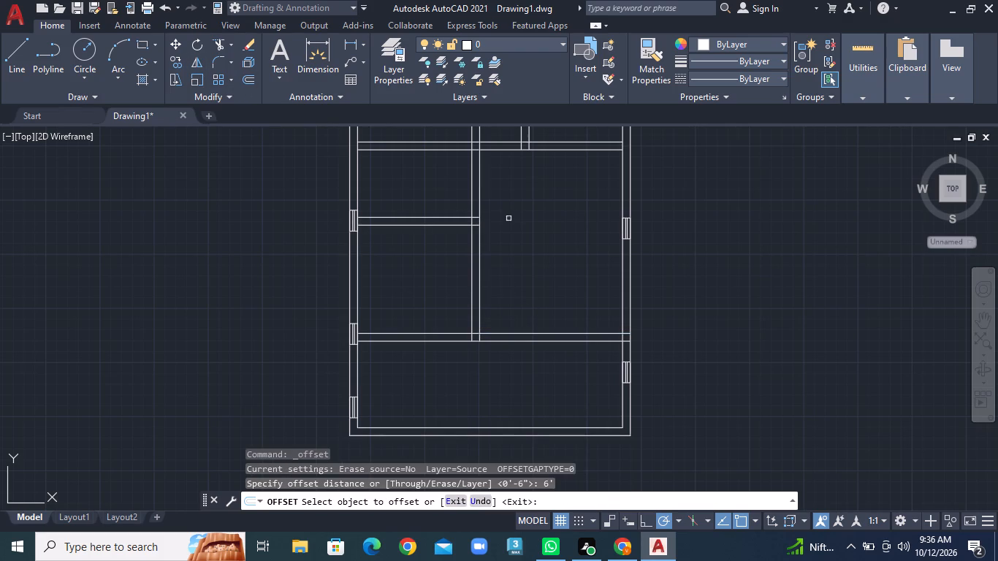
left_click(511, 332)
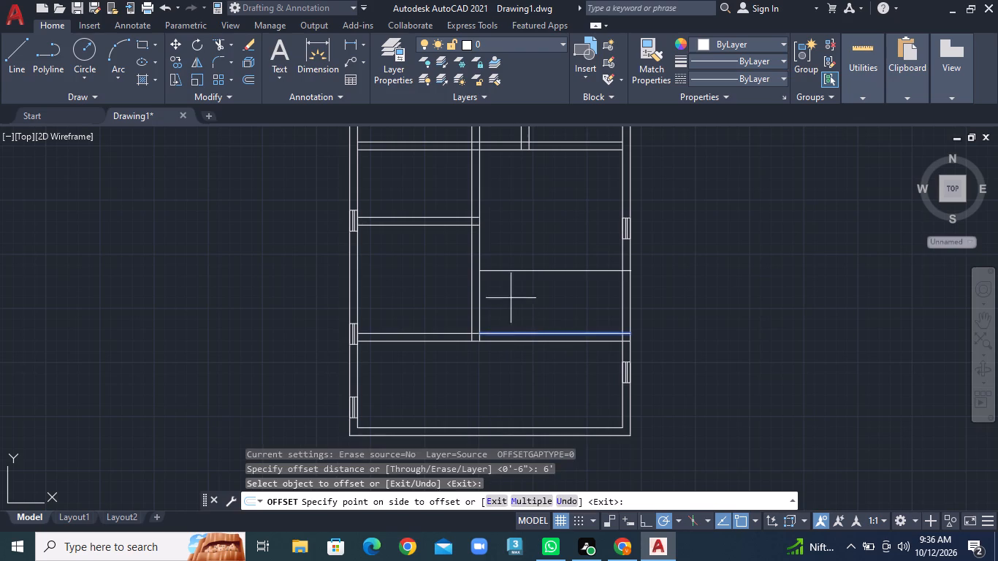
left_click(511, 294)
Offset the new right-hand horizontal line 9" upward to form the partition's second line.
left_click(250, 76)
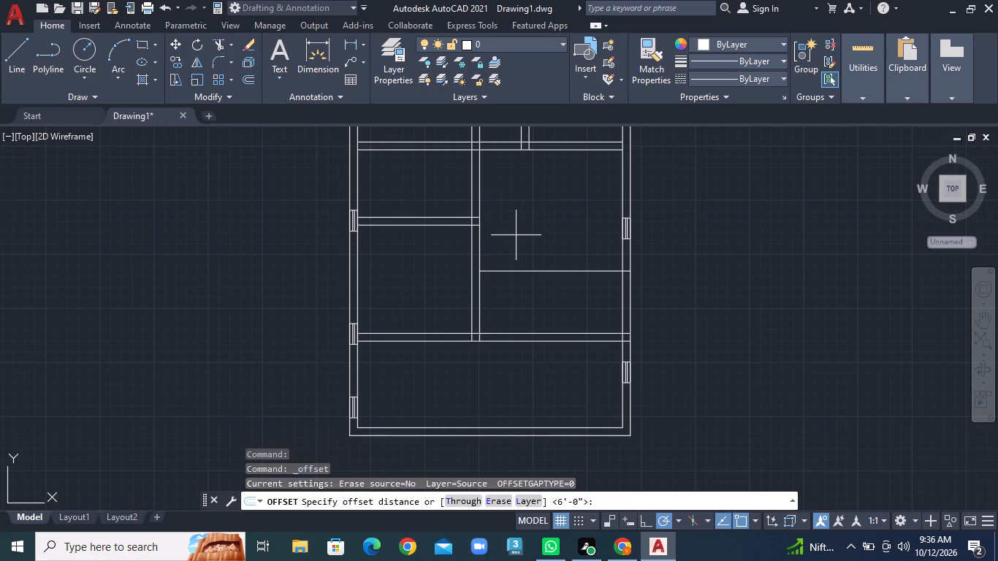
key("9")
key("shift+quotedbl")
key("Return")
left_click(521, 272)
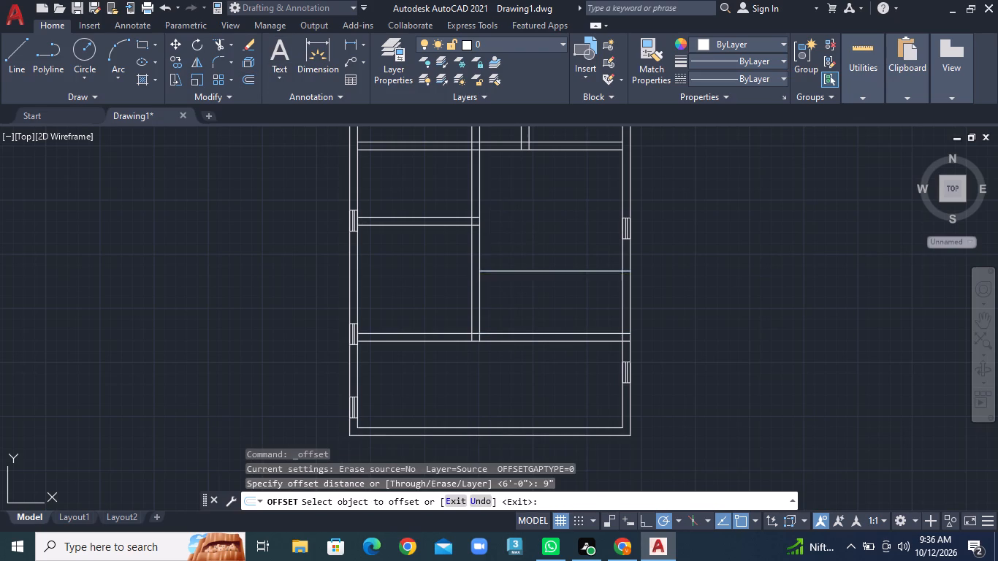
left_click(519, 236)
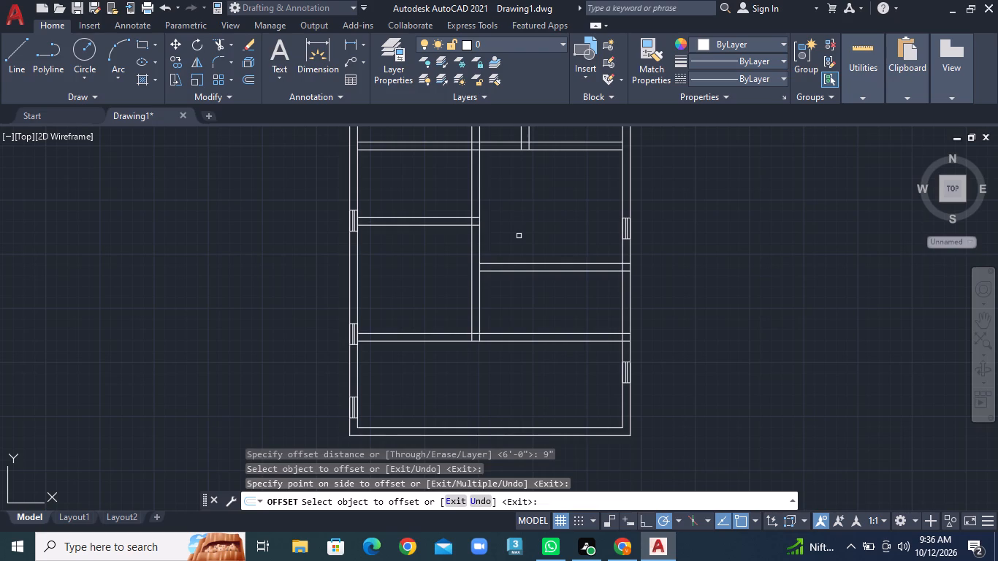
Offset the long vertical partition's right line 4' to the right, across the new right-hand partition.
left_click(249, 79)
type("4'")
key("Return")
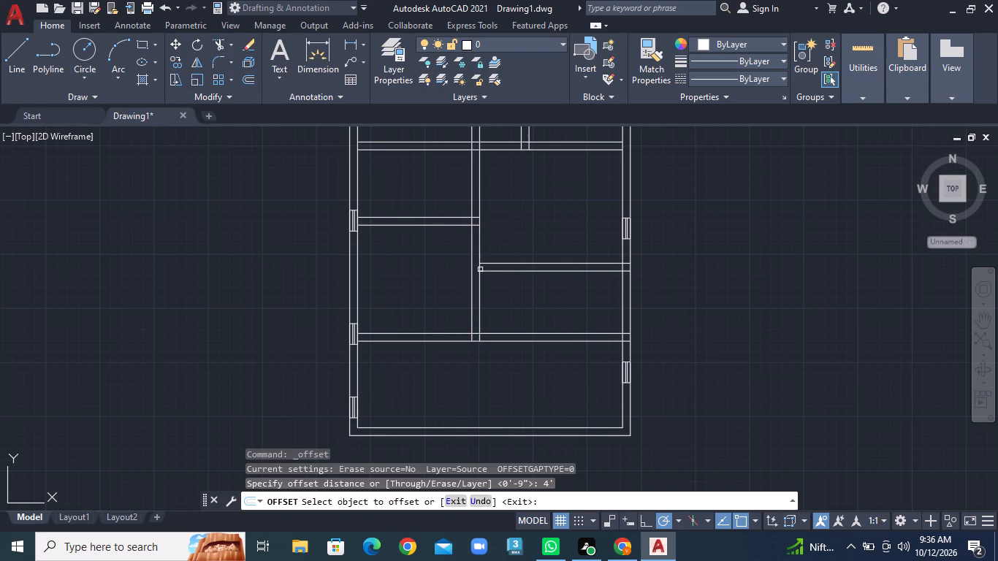
left_click(480, 309)
left_click(530, 309)
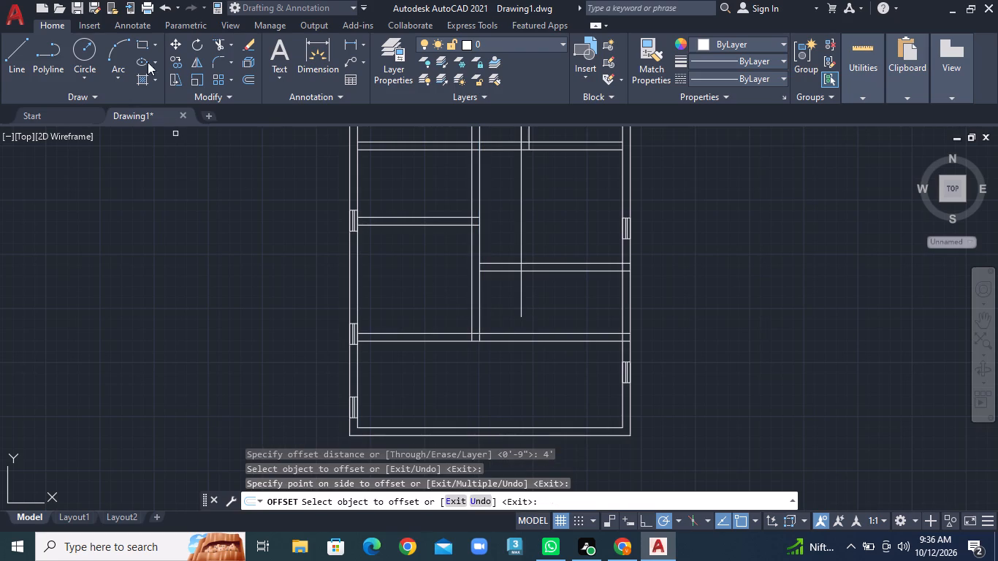
Offset the new vertical line 9" to the right to form the vertical partition's second line.
left_click(256, 81)
key("9")
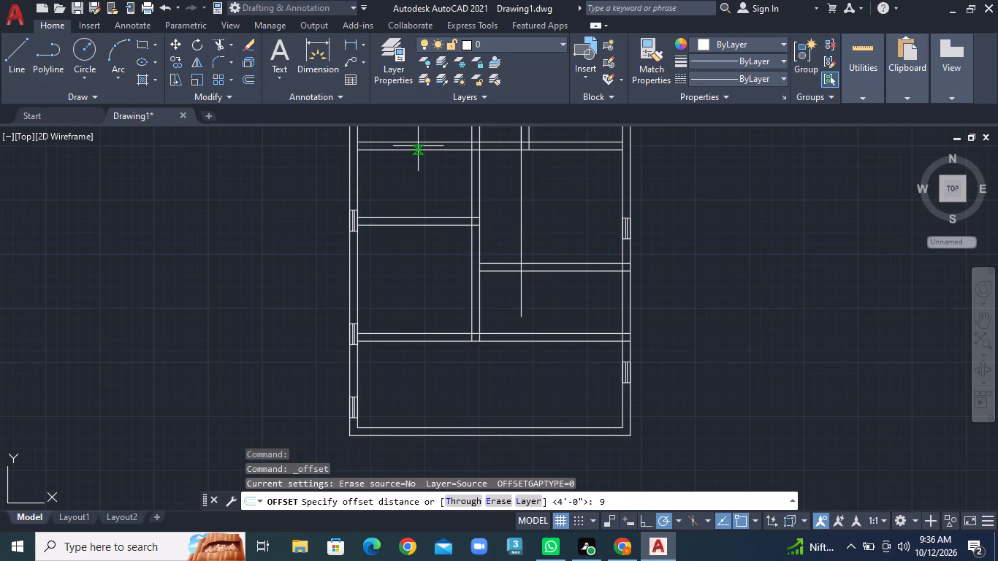
key("shift+quotedbl")
key("Return")
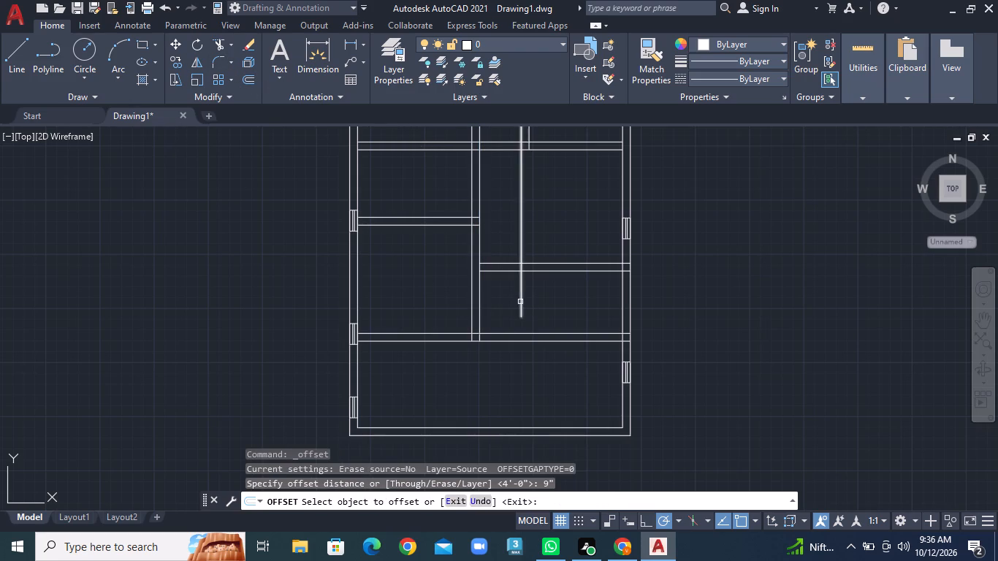
left_click(520, 302)
left_click(536, 300)
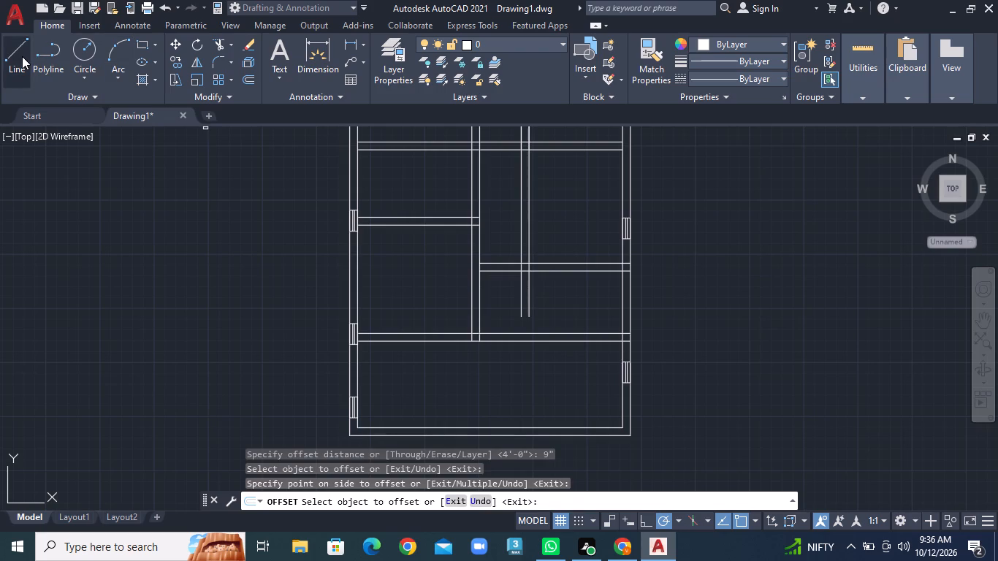
Draw a line extending the new vertical partition's left line down to the lower horizontal partition's bottom line.
left_click(22, 56)
scroll(603, 307, "up", 2)
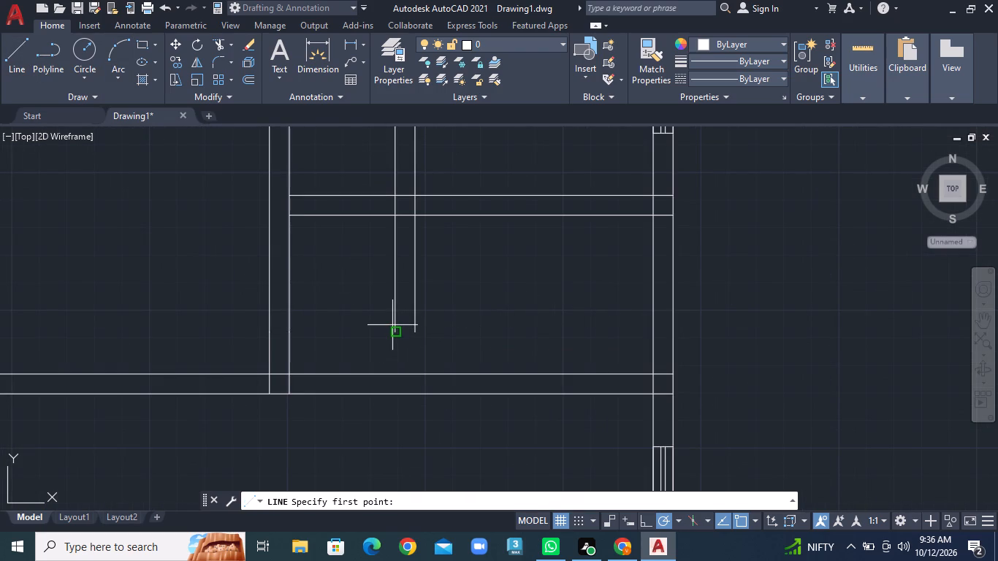
left_click(391, 336)
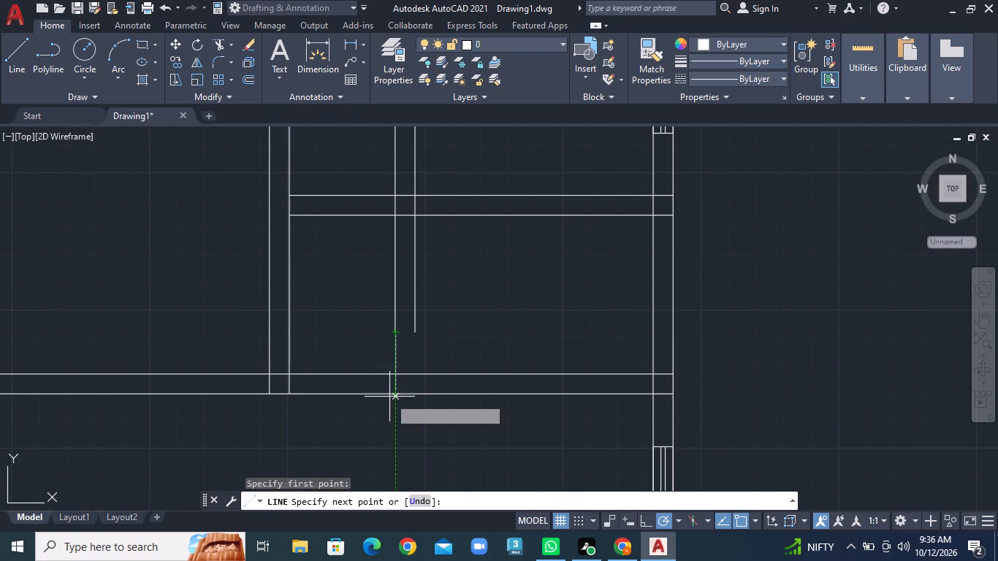
left_click(392, 397)
right_click(392, 397)
left_click(445, 232)
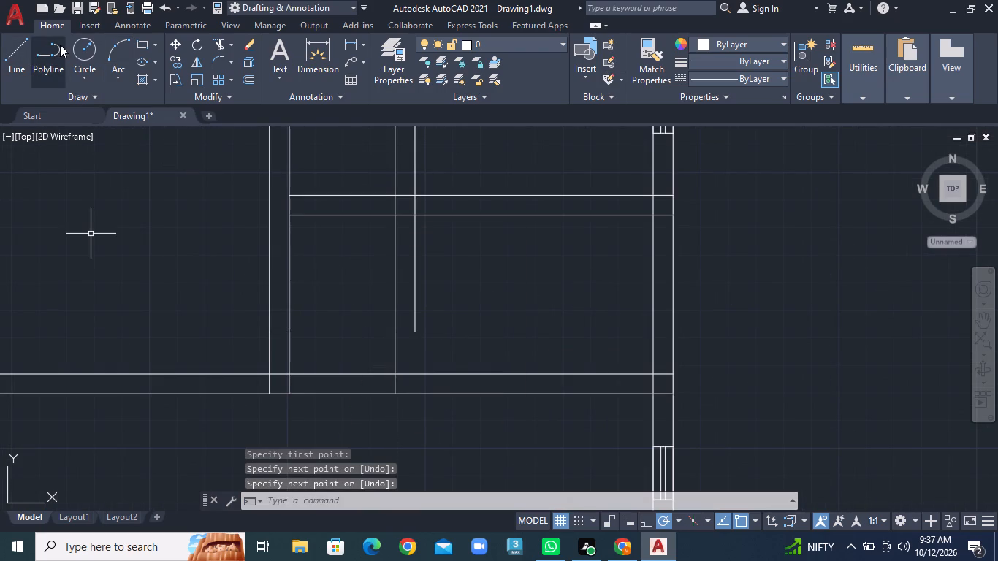
Draw a line extending the new vertical partition's right line down to the lower horizontal partition's bottom line.
left_click(1, 56)
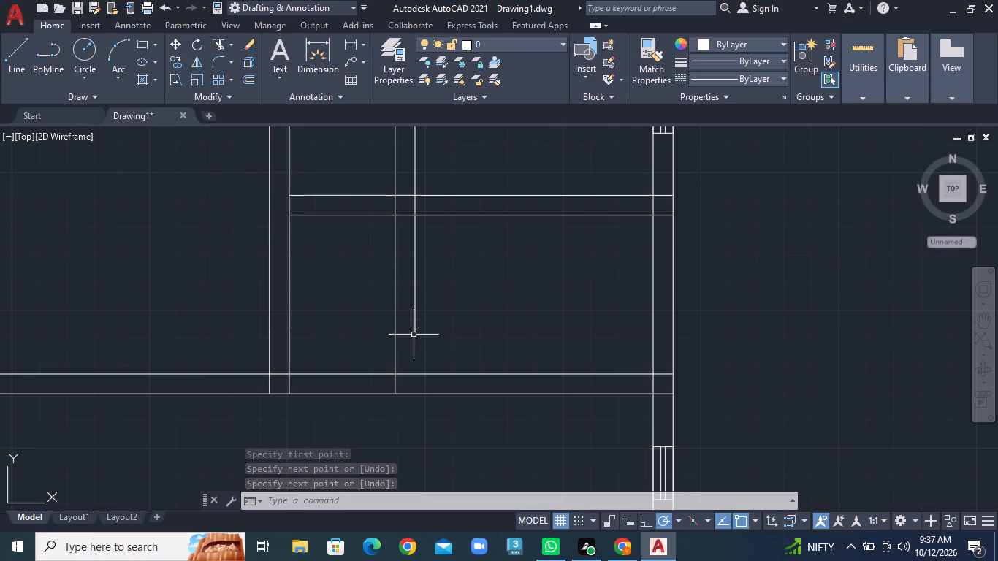
left_click(12, 62)
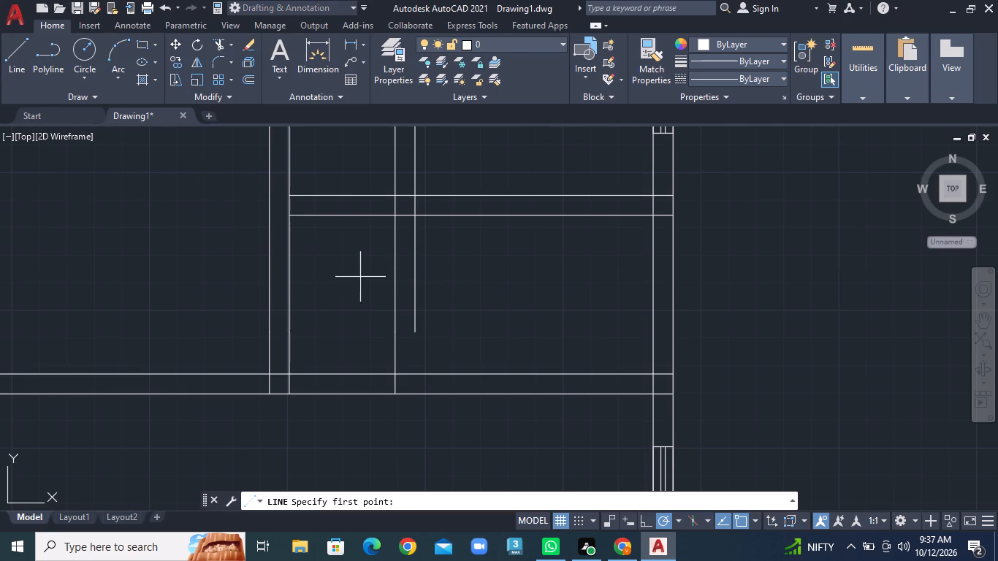
left_click(416, 329)
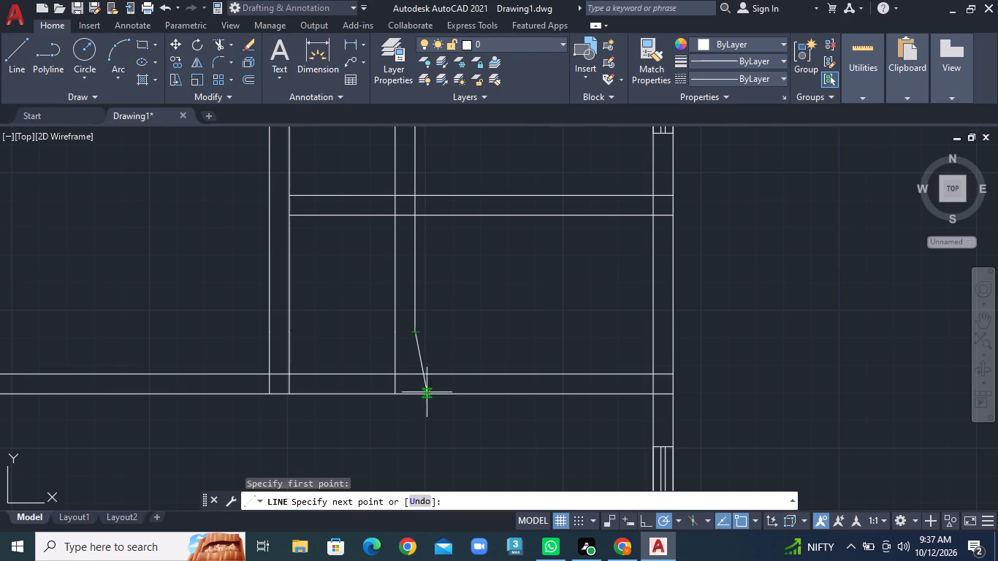
left_click(415, 394)
right_click(415, 394)
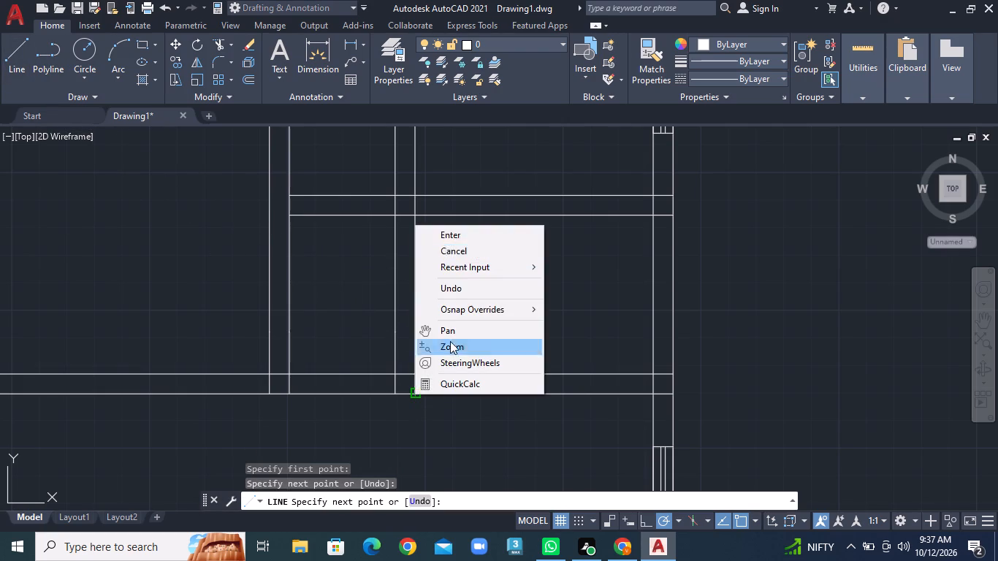
left_click(455, 242)
Trim both lines of the right-hand horizontal partition between the long vertical partition and the new vertical partition.
scroll(455, 278, "down", 3)
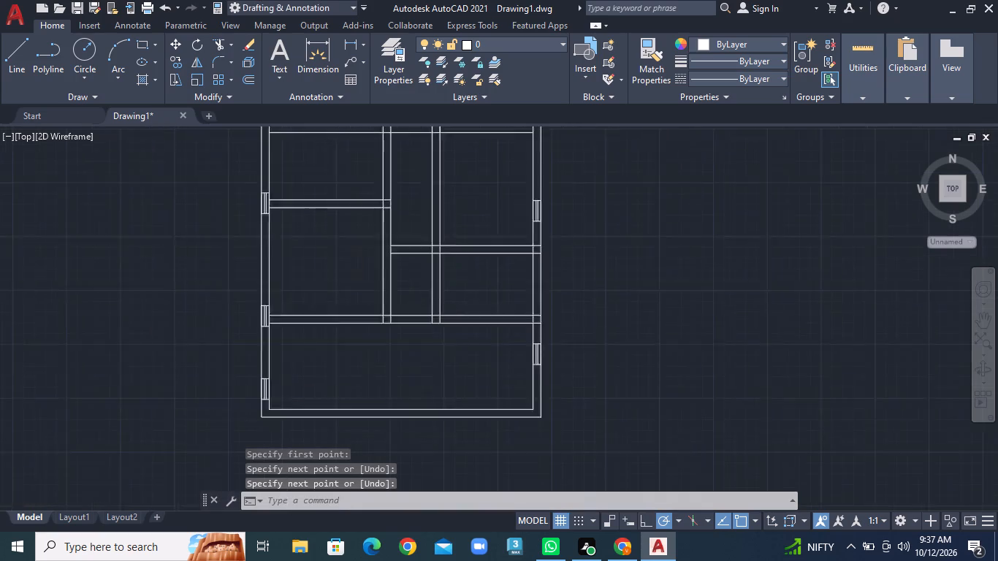
middle_click_drag(455, 278, 579, 321)
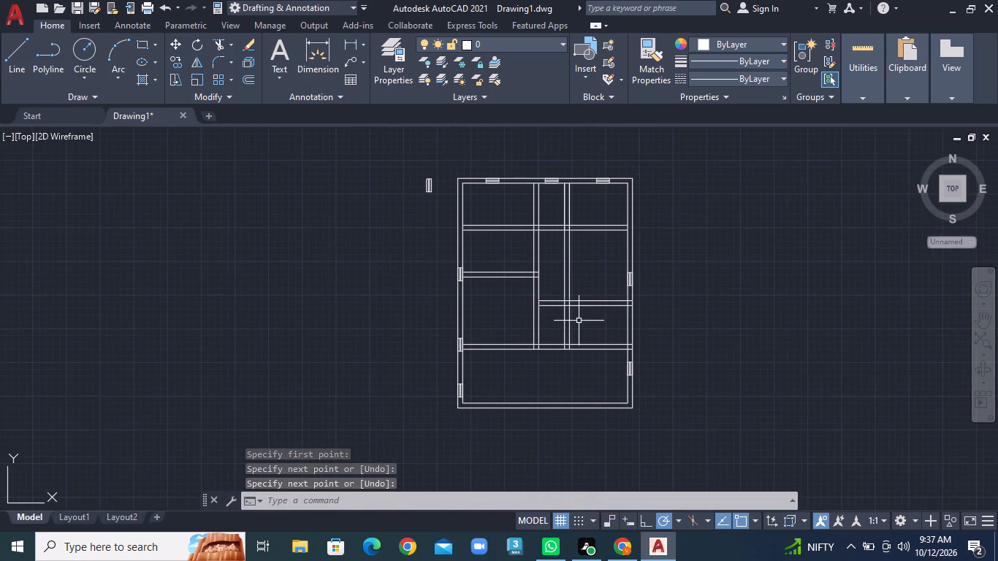
left_click(234, 40)
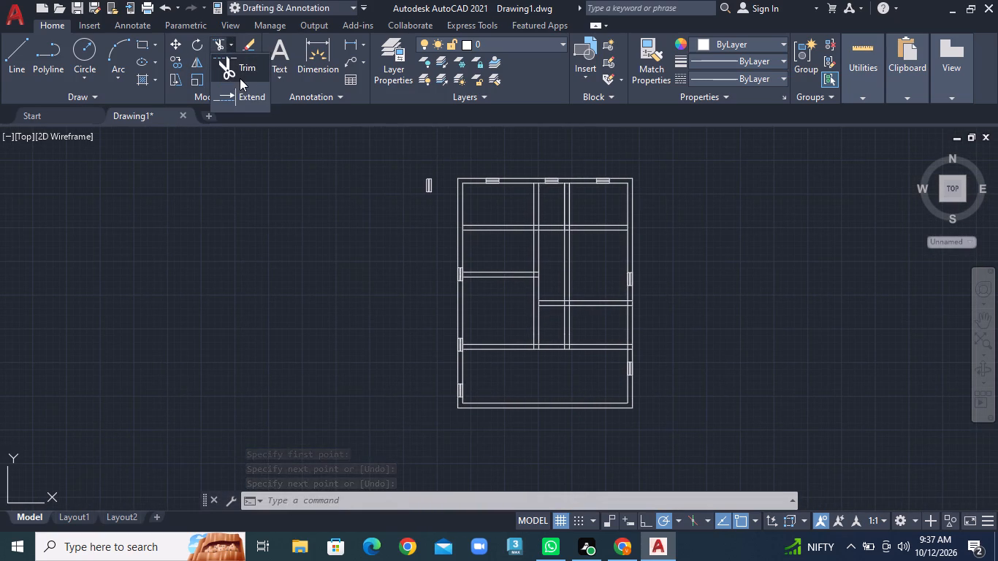
left_click(244, 65)
scroll(513, 252, "up", 2)
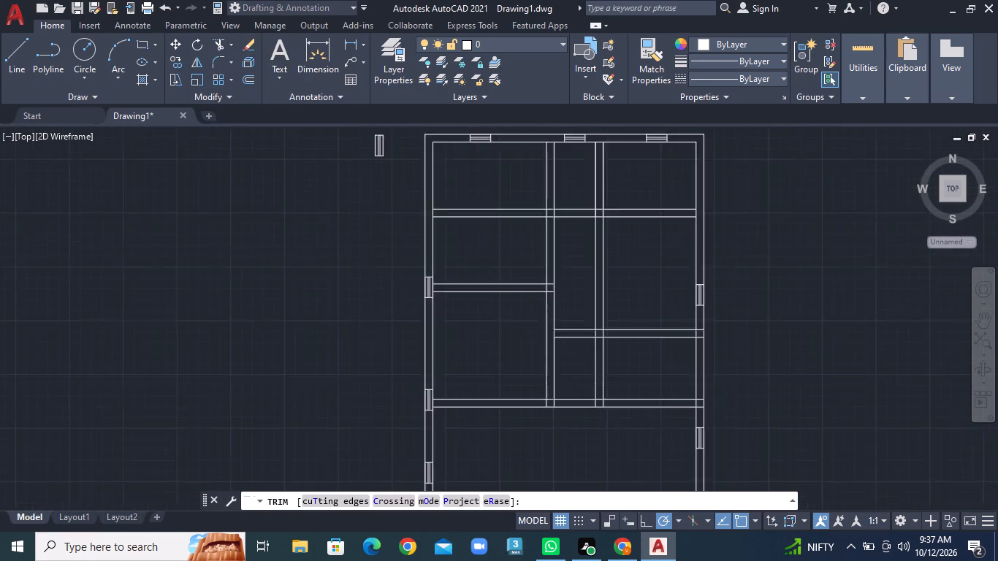
left_click_drag(623, 400, 618, 351)
Trim both lines of the lower horizontal partition between the new vertical partition and the right outer wall.
scroll(616, 351, "down", 2)
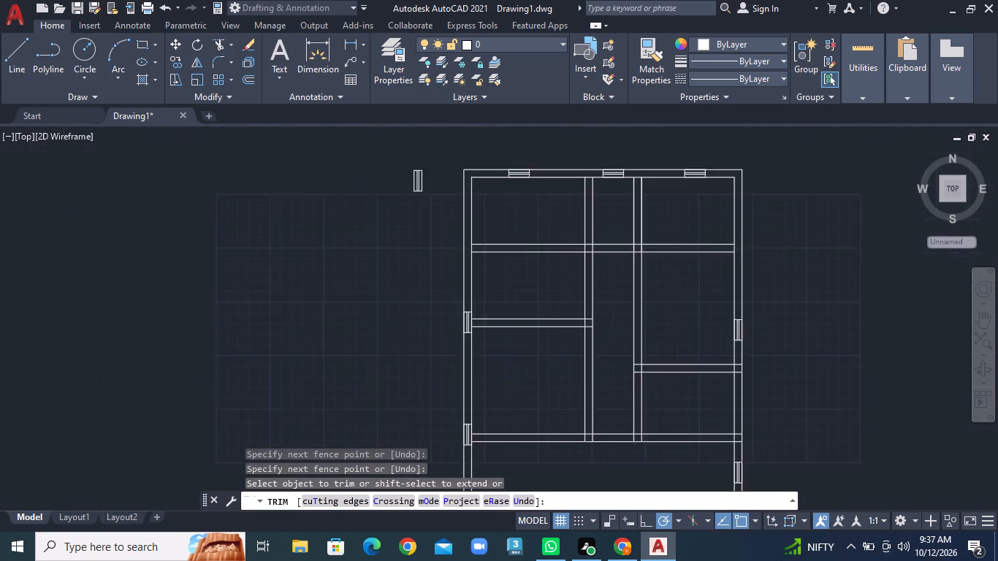
middle_click_drag(616, 352, 512, 306)
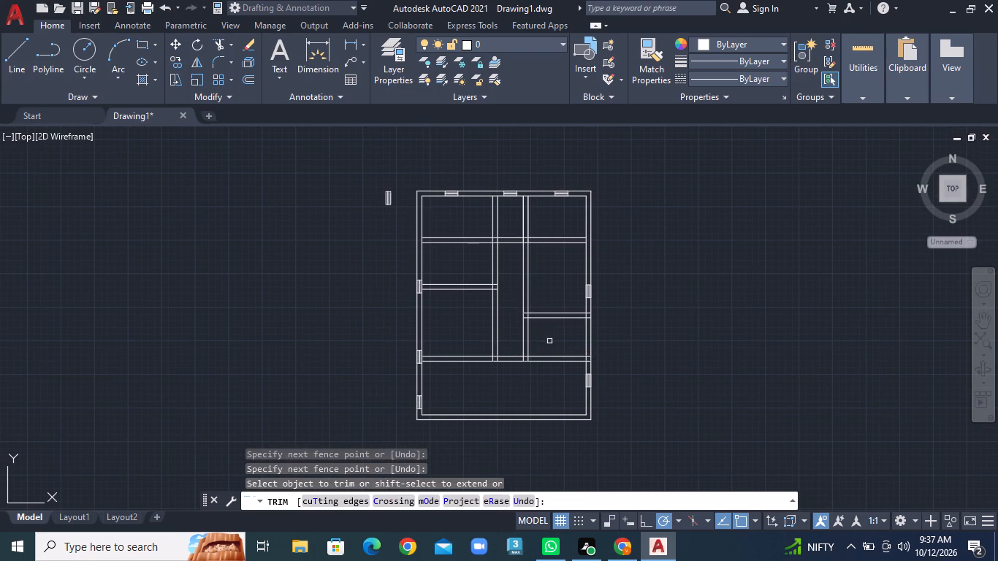
left_click_drag(551, 341, 553, 366)
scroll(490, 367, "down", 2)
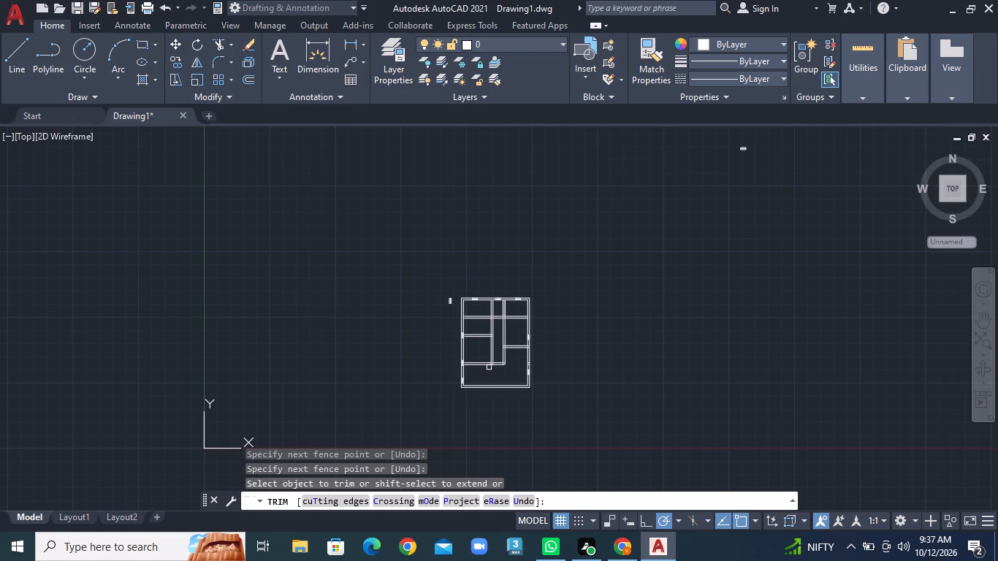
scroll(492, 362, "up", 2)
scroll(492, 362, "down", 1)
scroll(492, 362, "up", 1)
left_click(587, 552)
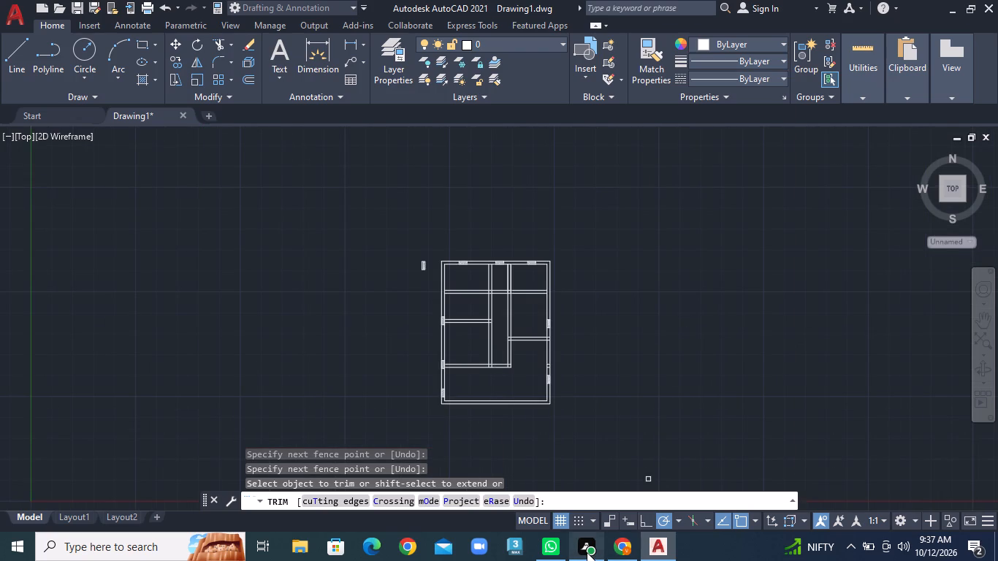
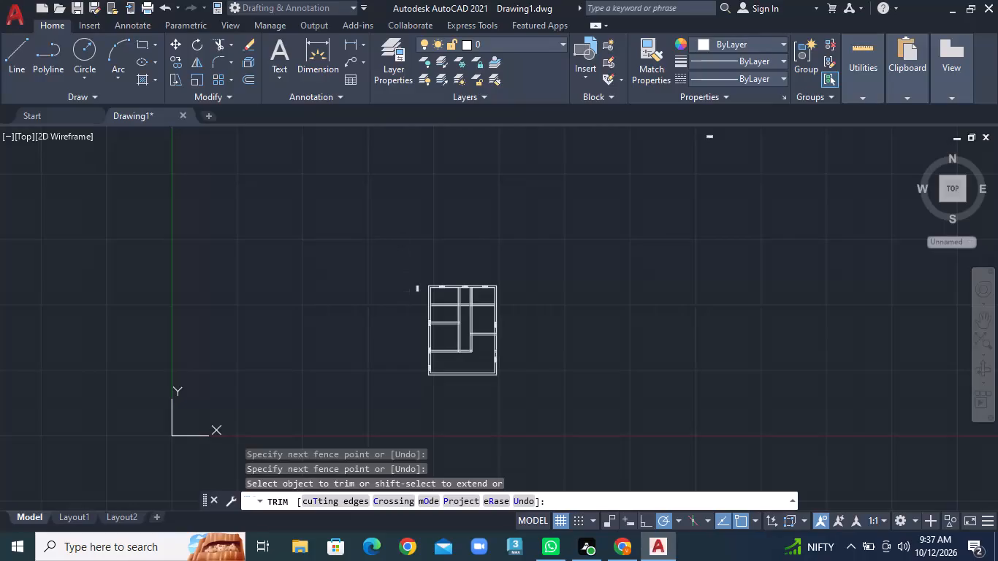
Erase the stray window symbol outside the plan's upper-left corner.
left_click(369, 253)
key("Escape")
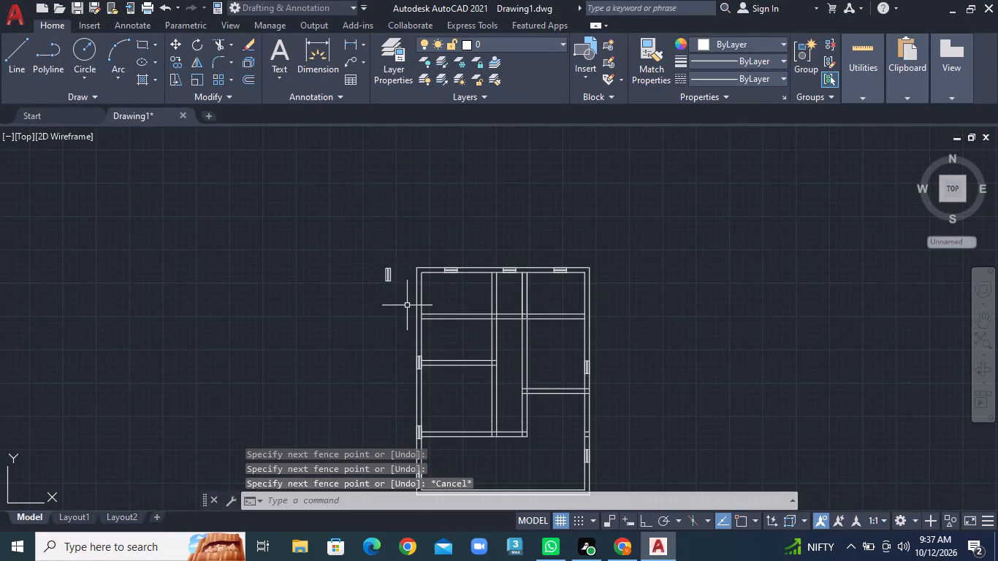
left_click(376, 245)
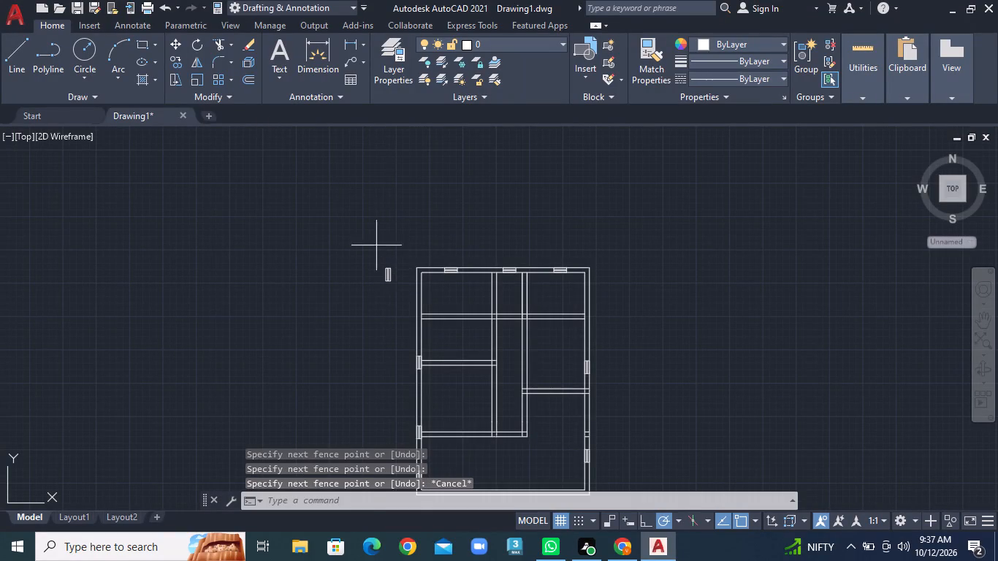
left_click(405, 325)
key("Delete")
Erase the leftover stray symbol linework lying well above and to the right of the floor plan.
scroll(711, 302, "down", 1)
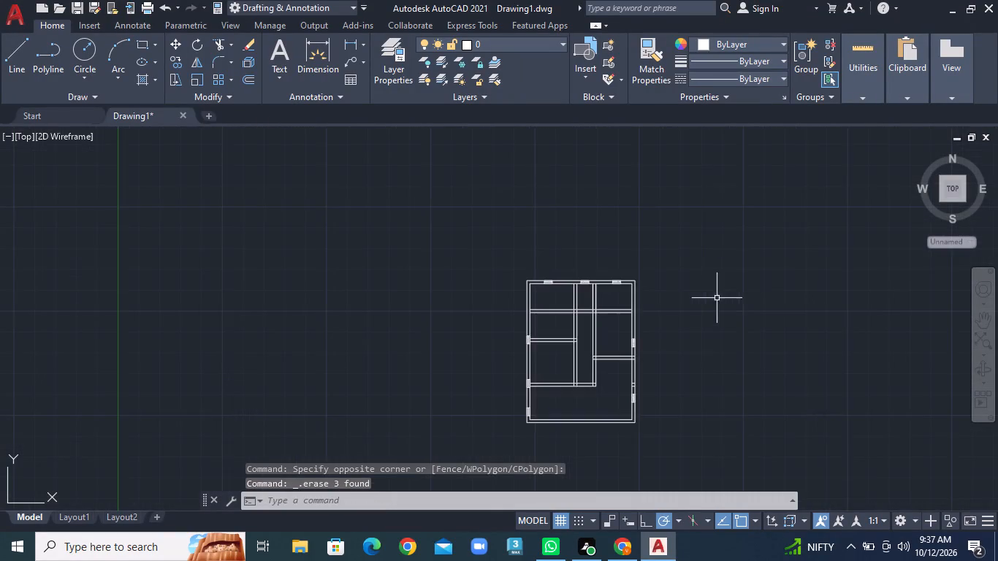
middle_click_drag(744, 280, 531, 359)
scroll(712, 297, "down", 2)
left_click(704, 183)
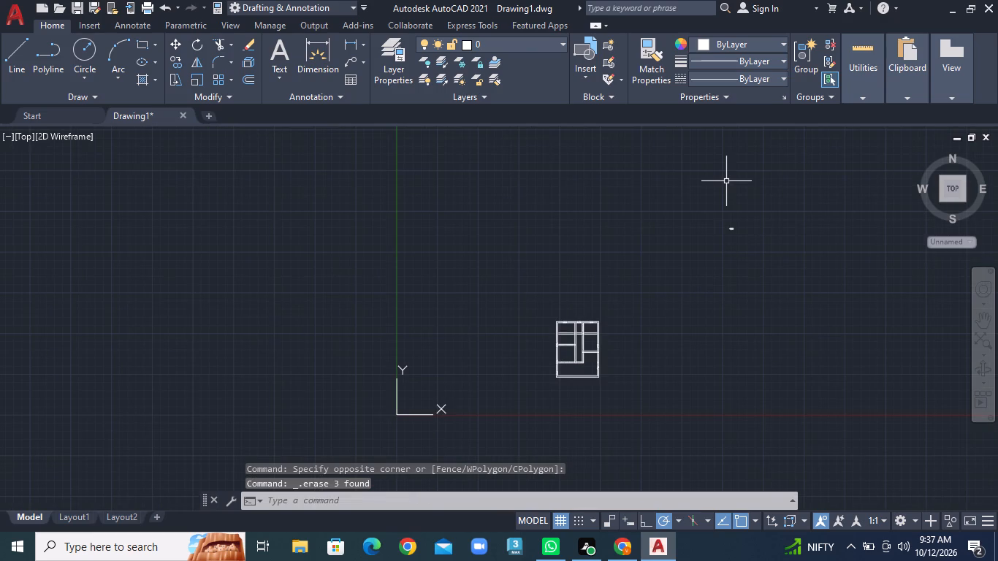
left_click(775, 271)
key("Delete")
Trim the top outer wall's inner line between the double lines of both vertical partitions.
scroll(636, 356, "up", 2)
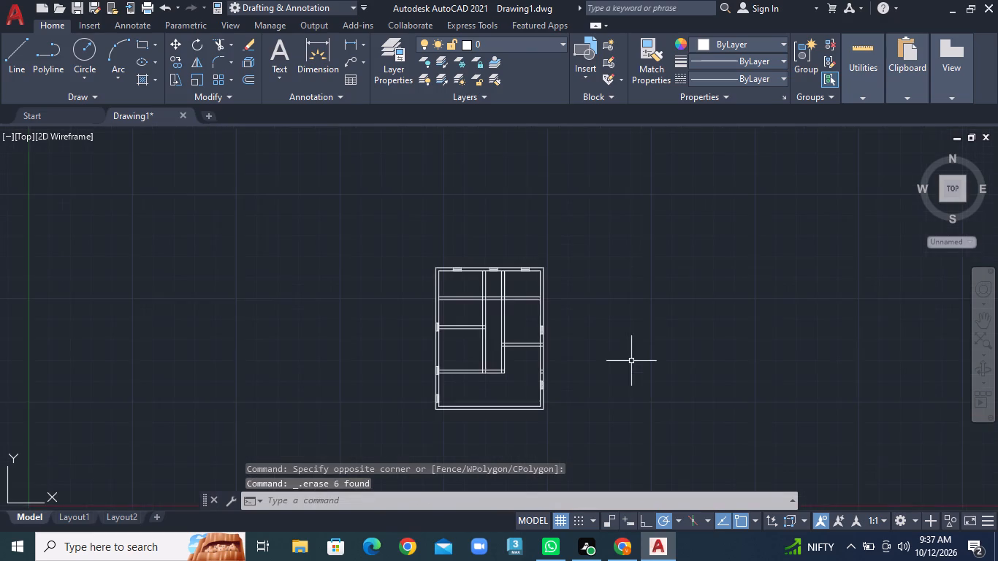
scroll(556, 365, "up", 1)
middle_click_drag(560, 362, 613, 315)
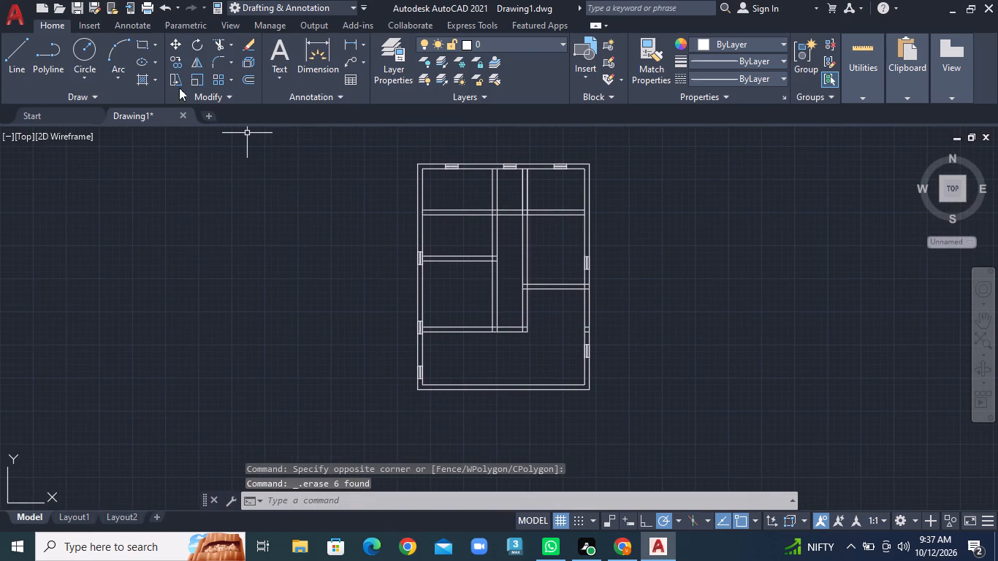
left_click(231, 42)
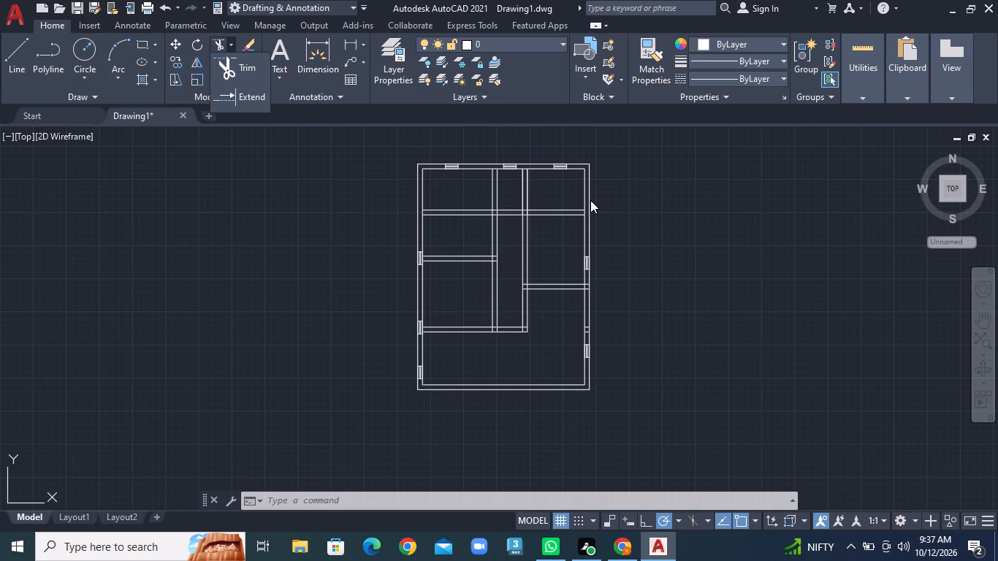
scroll(579, 201, "up", 1)
left_click(240, 66)
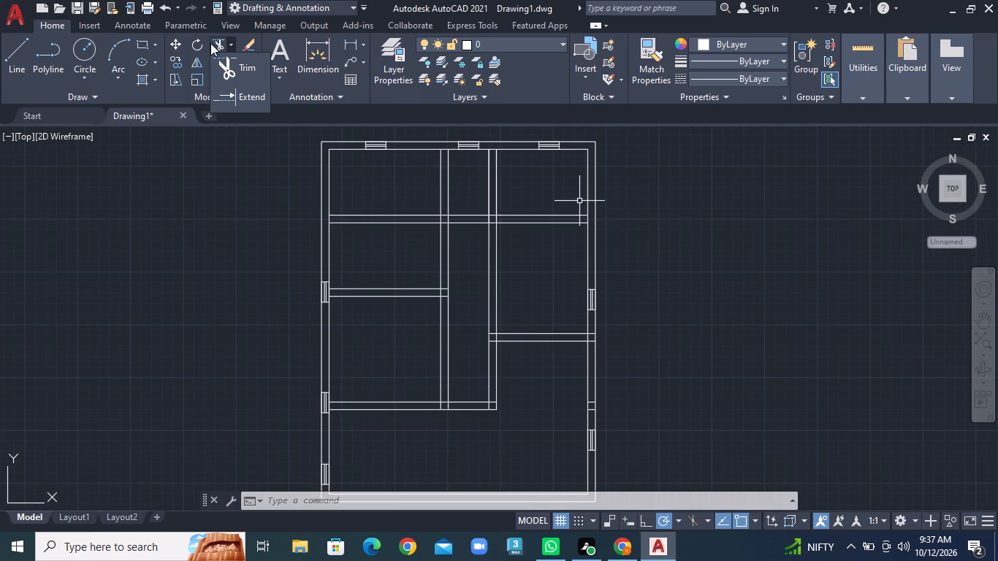
scroll(417, 150, "up", 1)
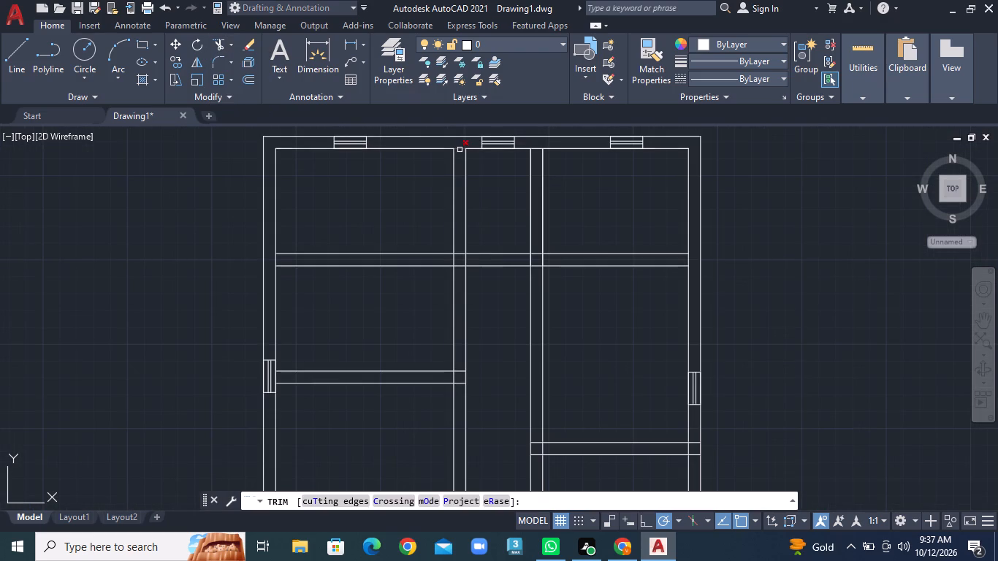
left_click(460, 150)
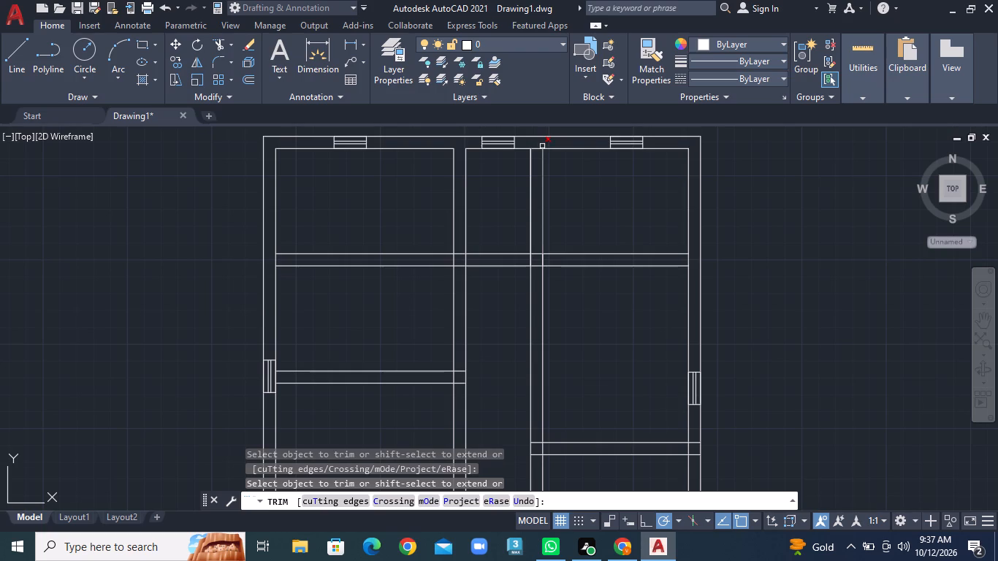
left_click(536, 150)
Trim the inner lines of the right and left outer walls between the upper horizontal partition's two lines.
scroll(536, 156, "up", 1)
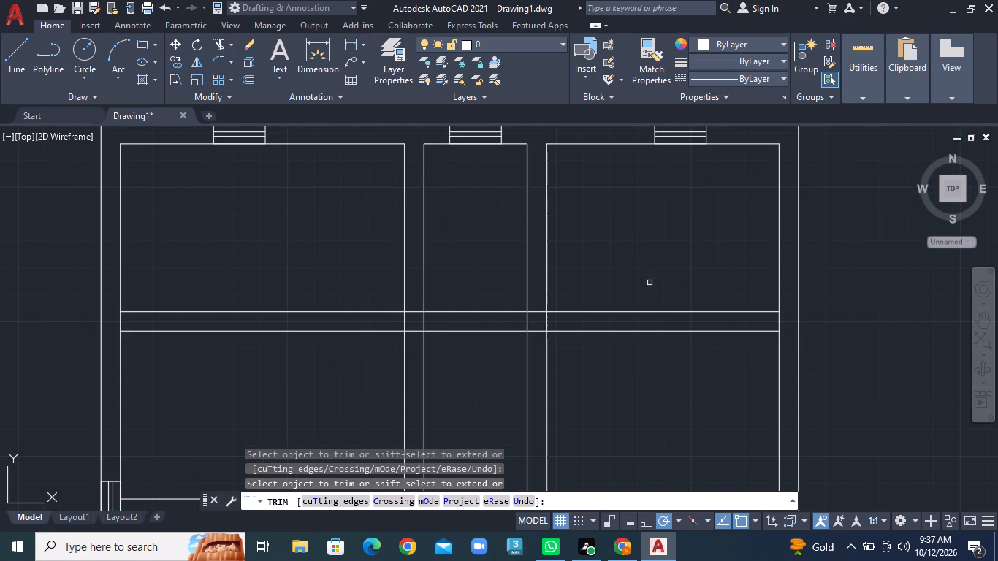
left_click(775, 324)
left_click(782, 323)
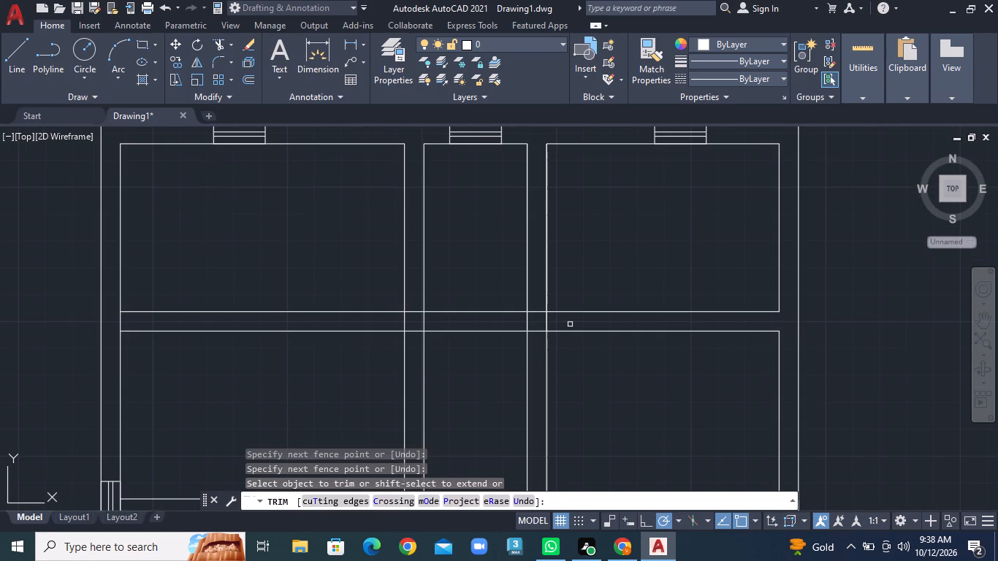
left_click(121, 320)
Trim the right outer wall's inner line at the right-hand horizontal partition, plus the partition line ends inside that wall.
scroll(188, 359, "down", 2)
middle_click_drag(254, 369, 275, 205)
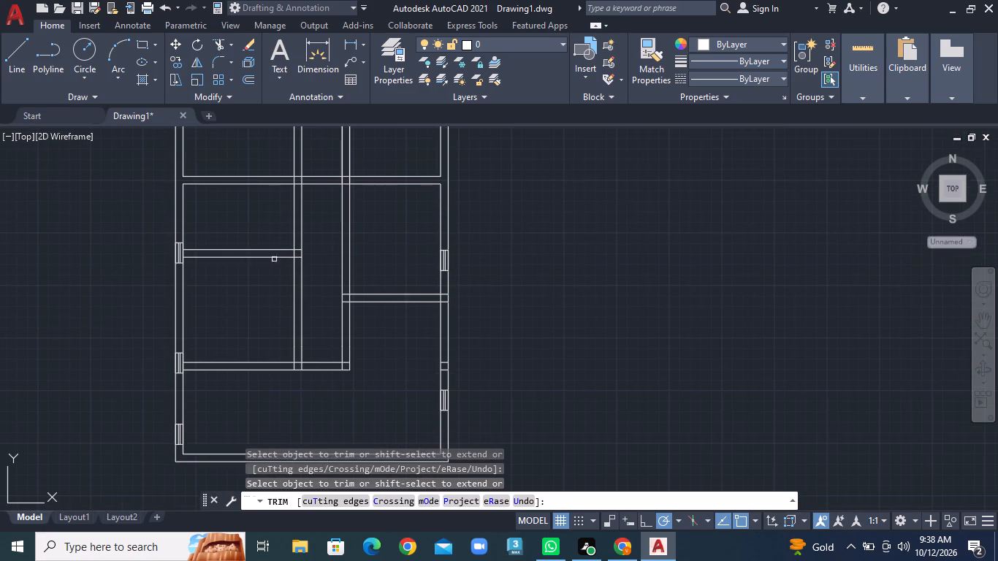
scroll(457, 305, "up", 3)
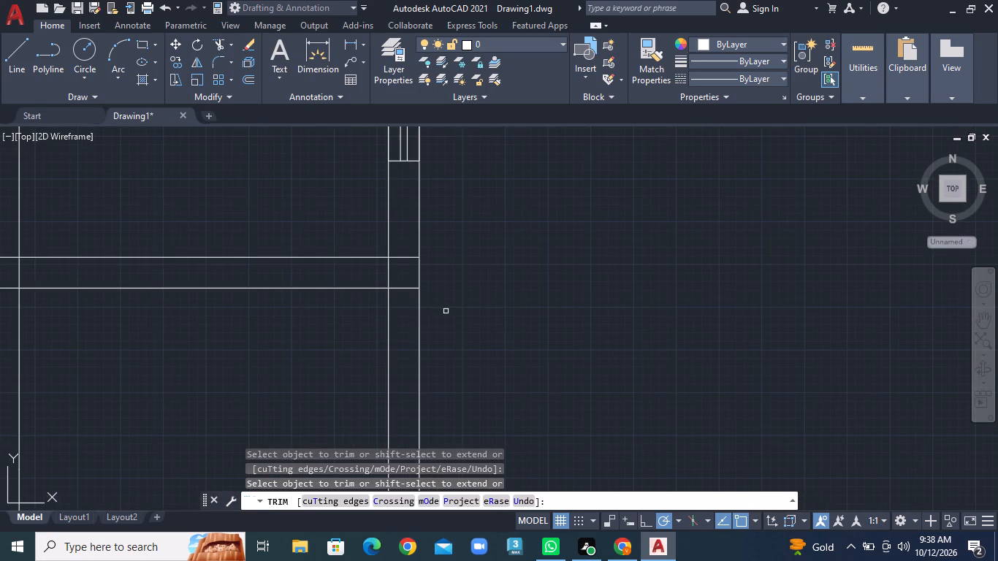
left_click(383, 275)
left_click(391, 275)
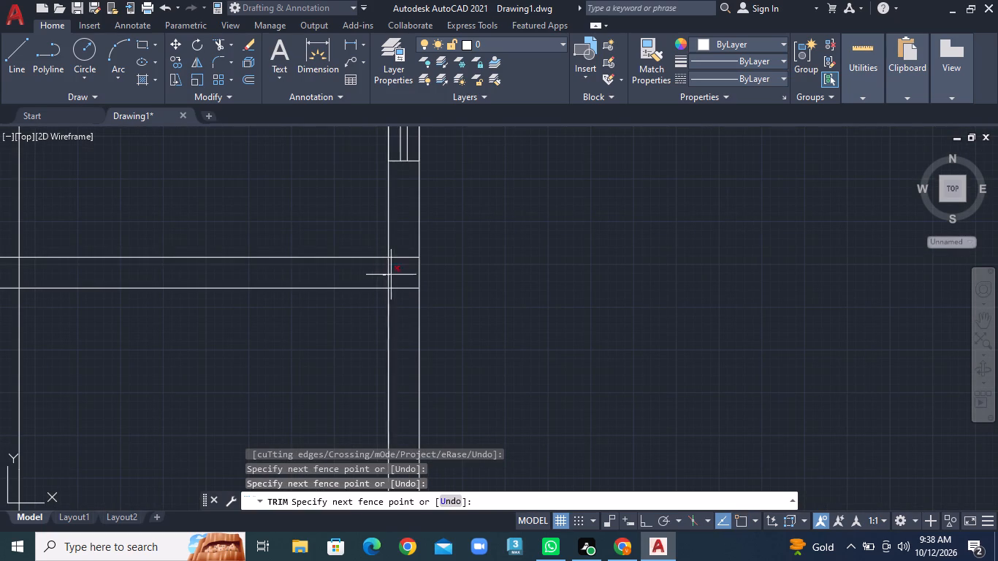
left_click(408, 245)
left_click(404, 312)
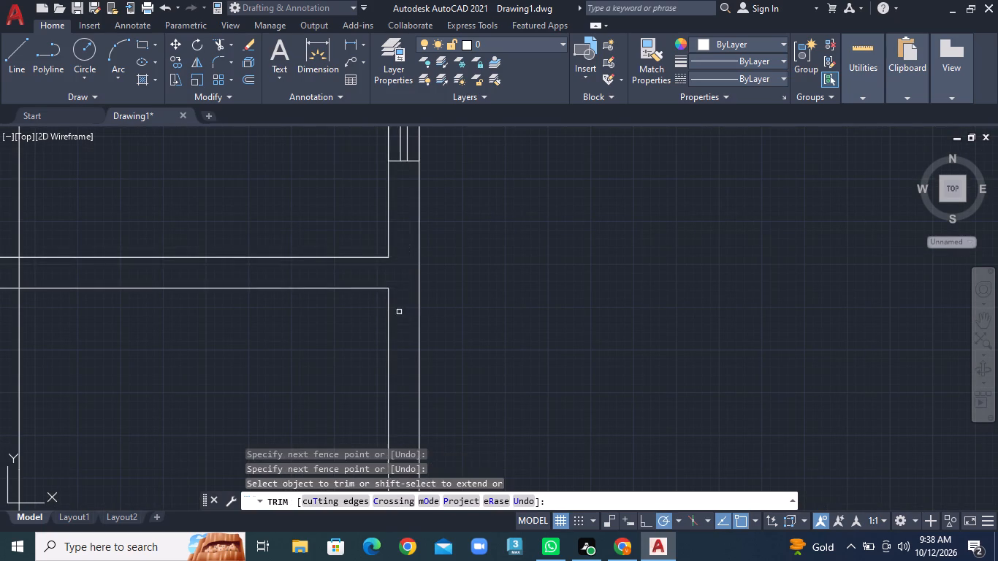
Trim away the two short leftover partition lines inside the right outer wall, above its lower window.
scroll(398, 312, "down", 2)
middle_click_drag(275, 359, 389, 228)
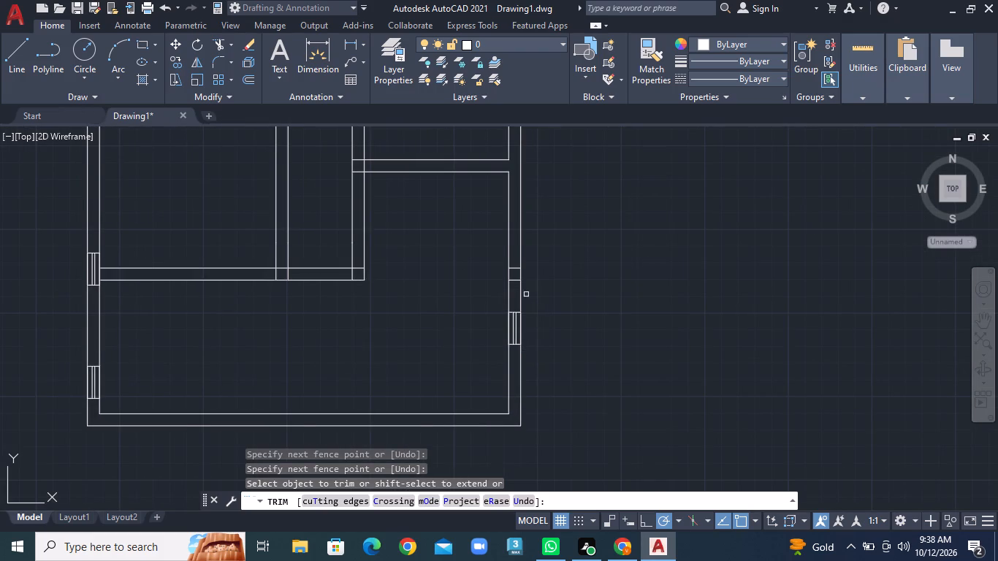
scroll(517, 286, "up", 1)
left_click(511, 250)
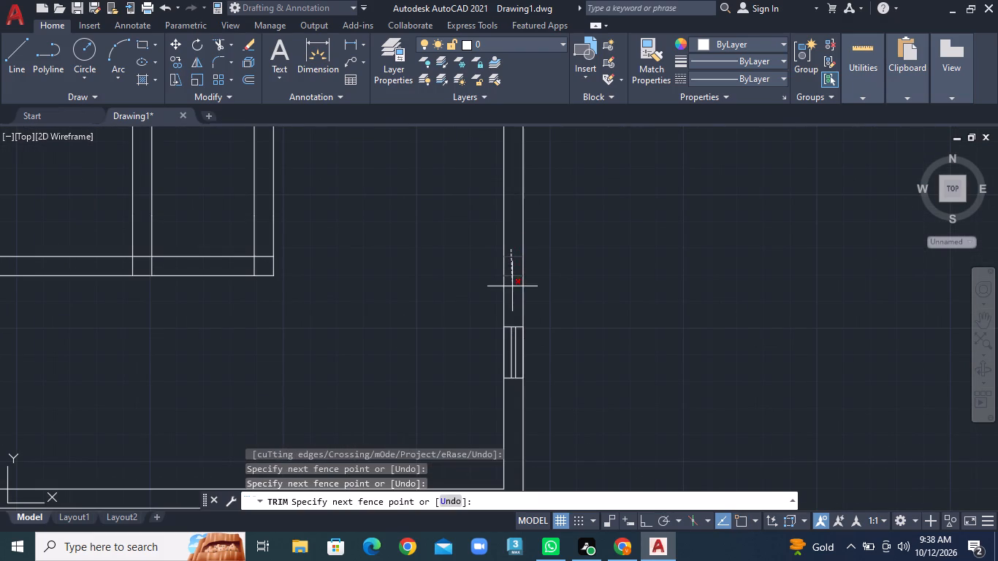
left_click(512, 289)
Move the window symbol at the middle left-hand partition up along the left outer wall, clear of the partition junction.
scroll(465, 349, "down", 2)
middle_click_drag(470, 365, 637, 308)
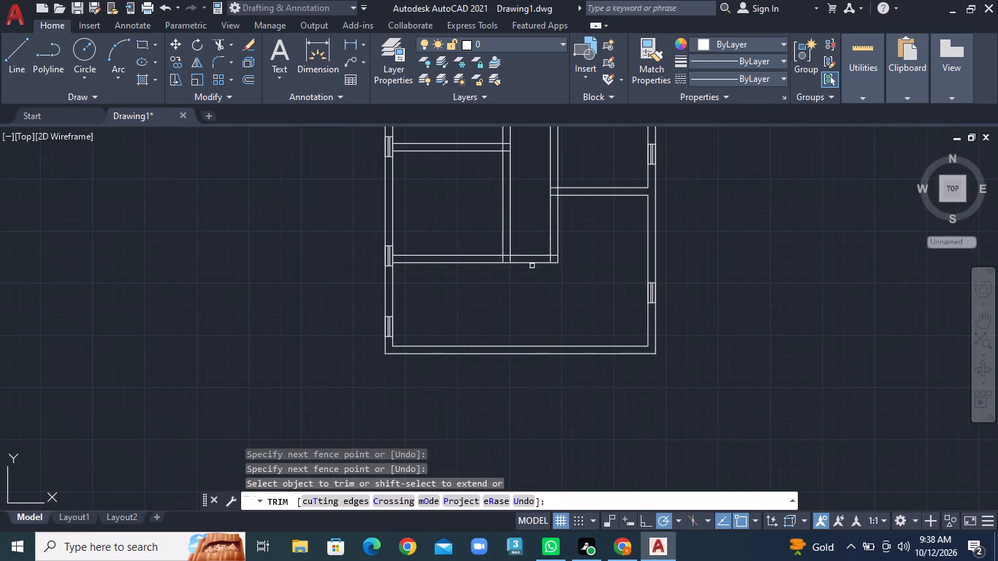
scroll(414, 242, "up", 3)
scroll(374, 229, "down", 1)
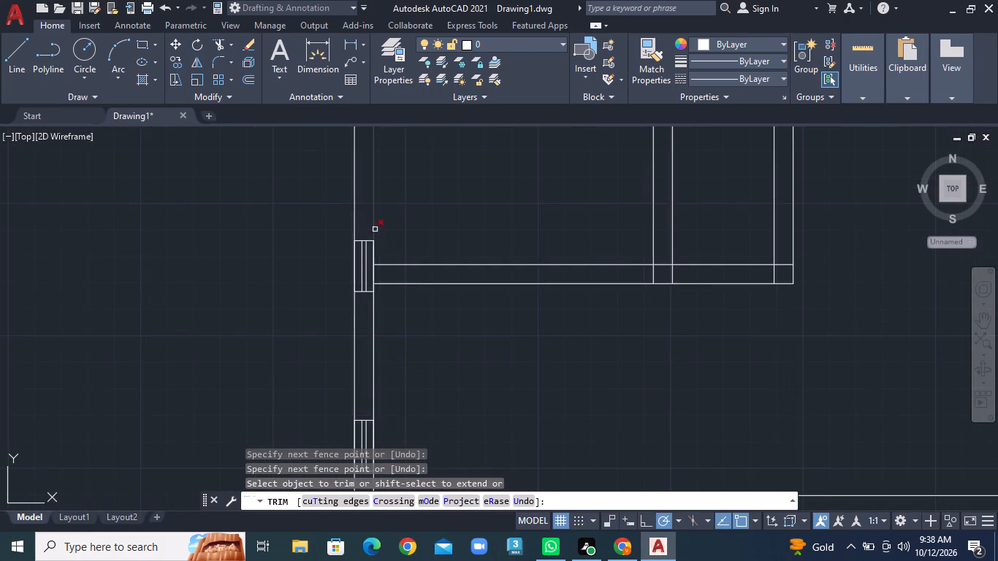
middle_click_drag(405, 204, 403, 393)
scroll(403, 394, "down", 1)
middle_click(403, 394)
scroll(419, 257, "down", 1)
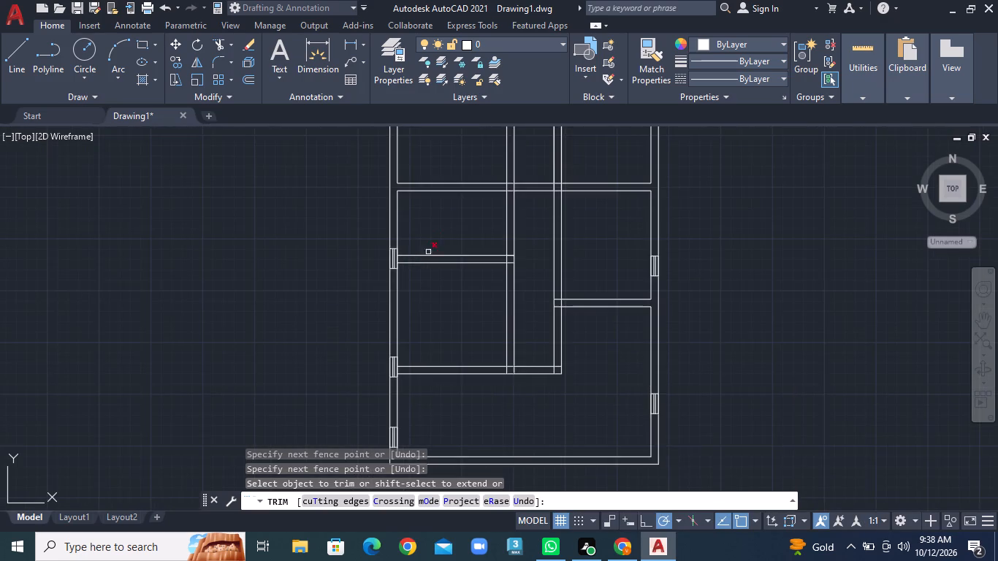
middle_click_drag(434, 238, 481, 310)
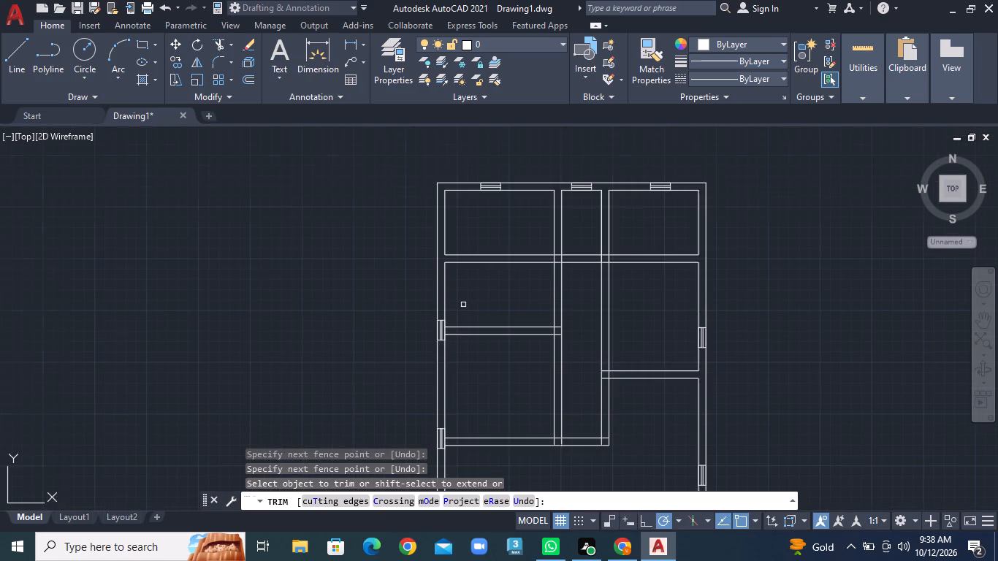
middle_click_drag(458, 354, 430, 313)
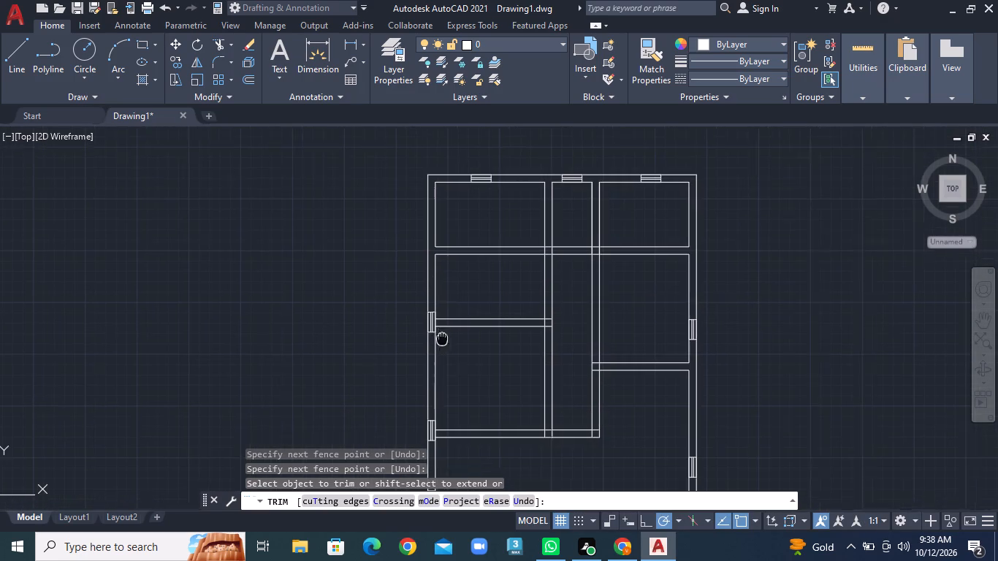
middle_click_drag(430, 313, 420, 294)
scroll(395, 273, "up", 2)
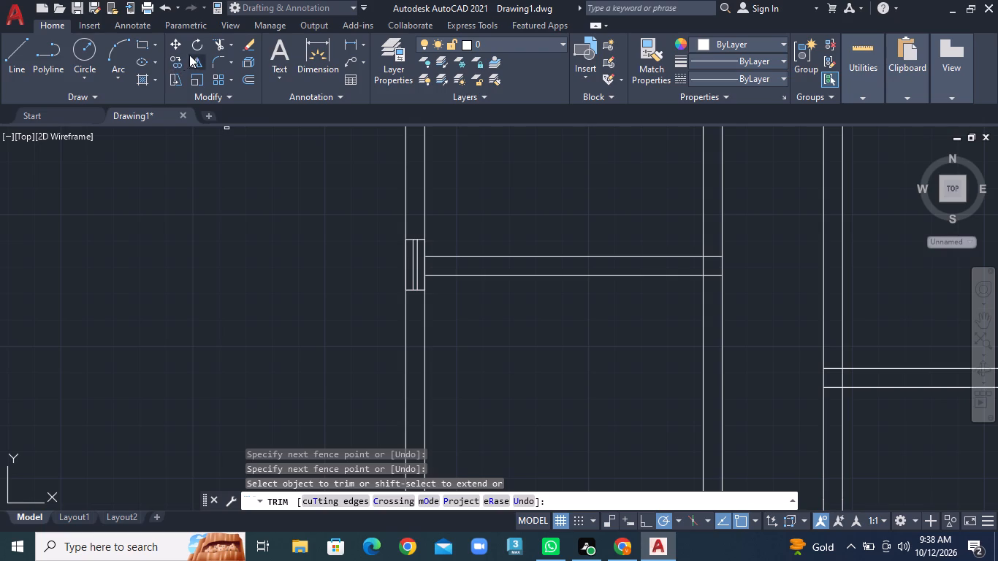
left_click(180, 42)
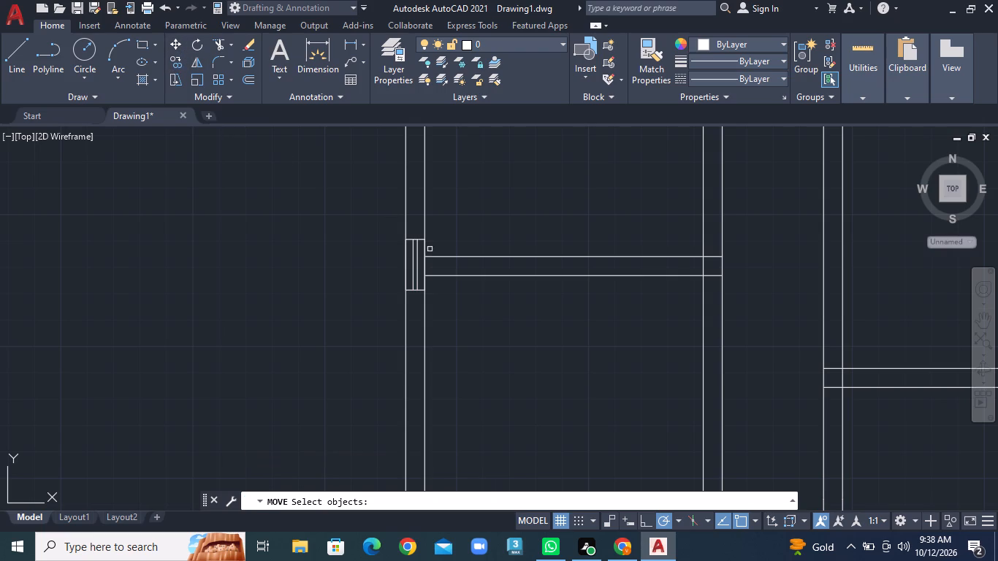
left_click(411, 241)
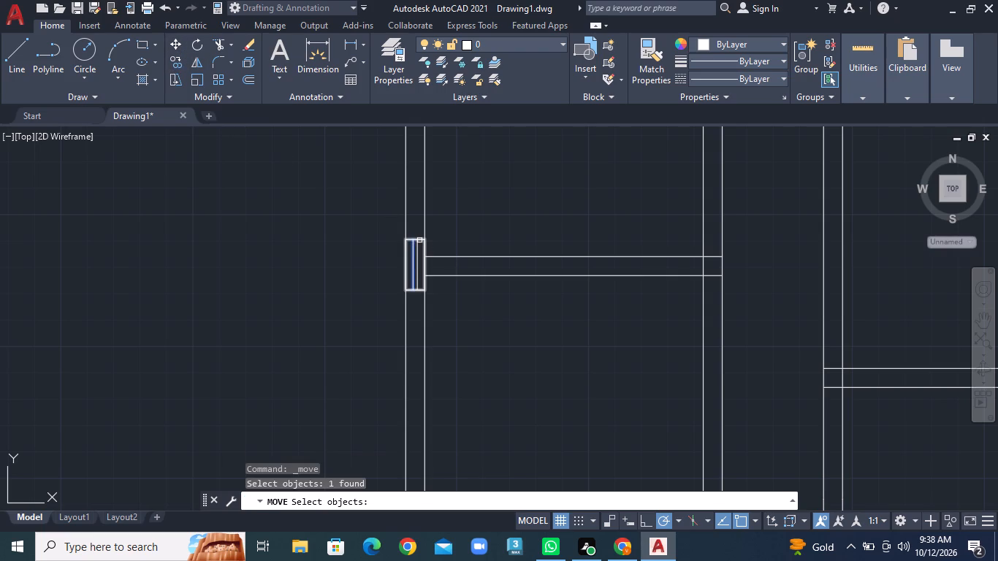
left_click(418, 240)
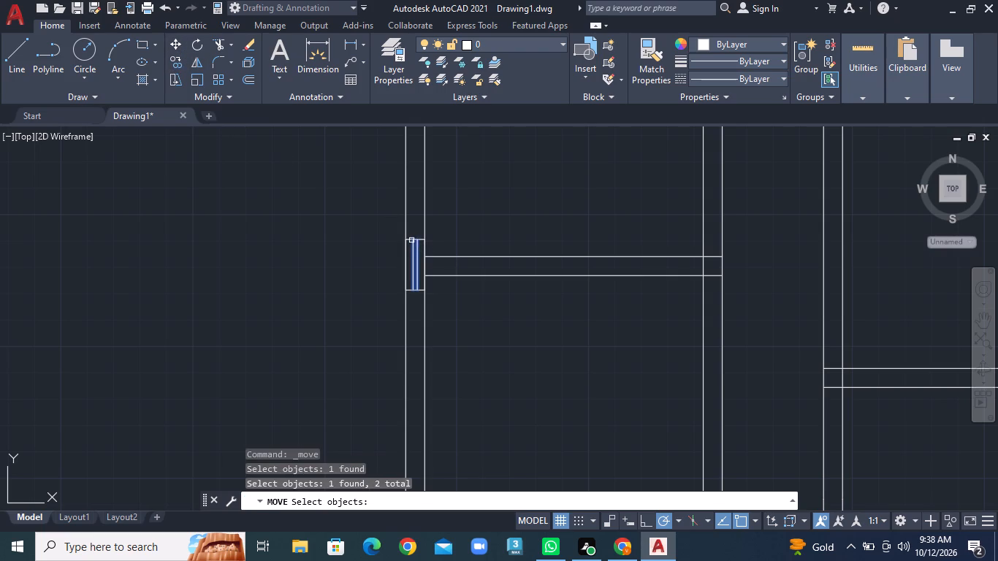
left_click(410, 237)
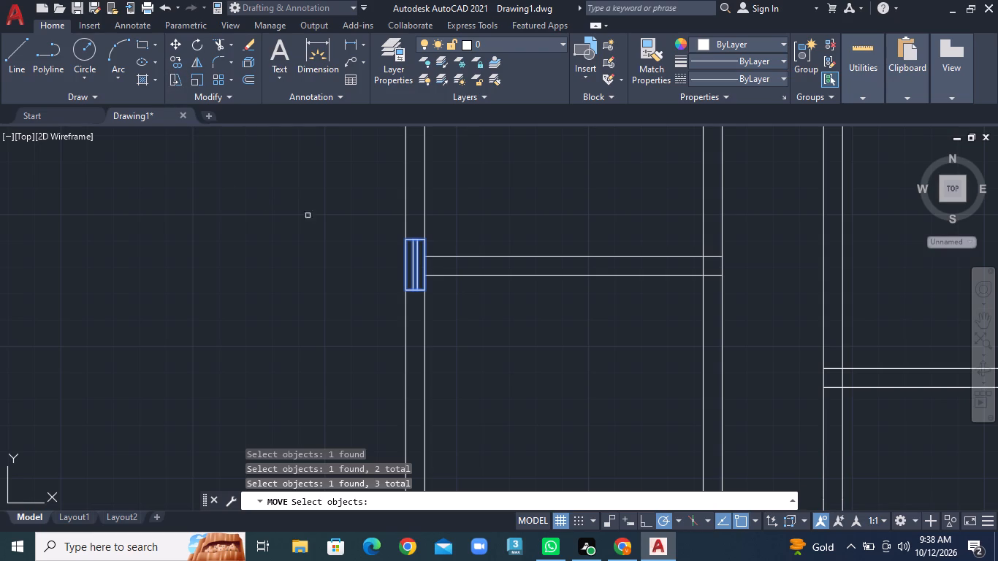
key("Return")
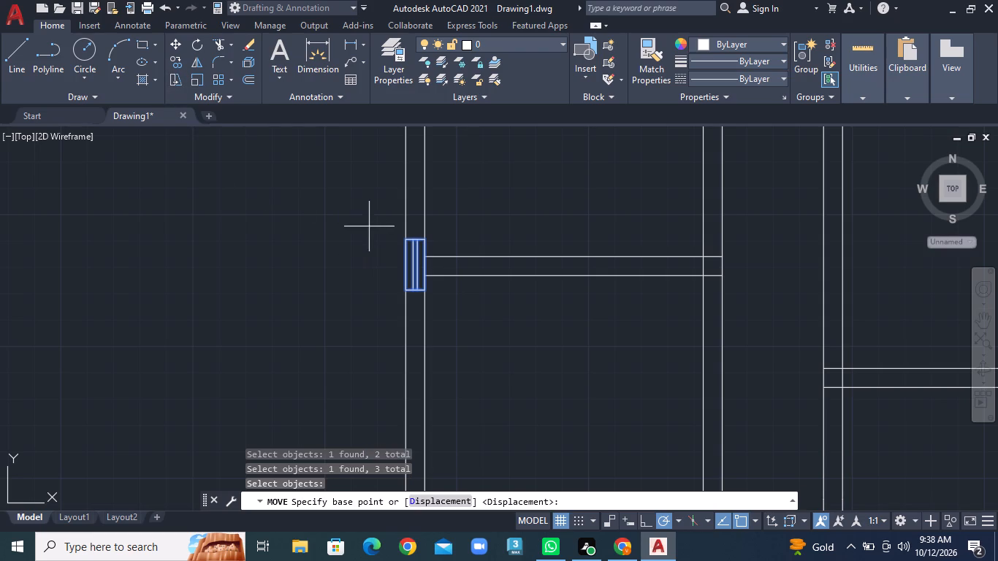
left_click(403, 239)
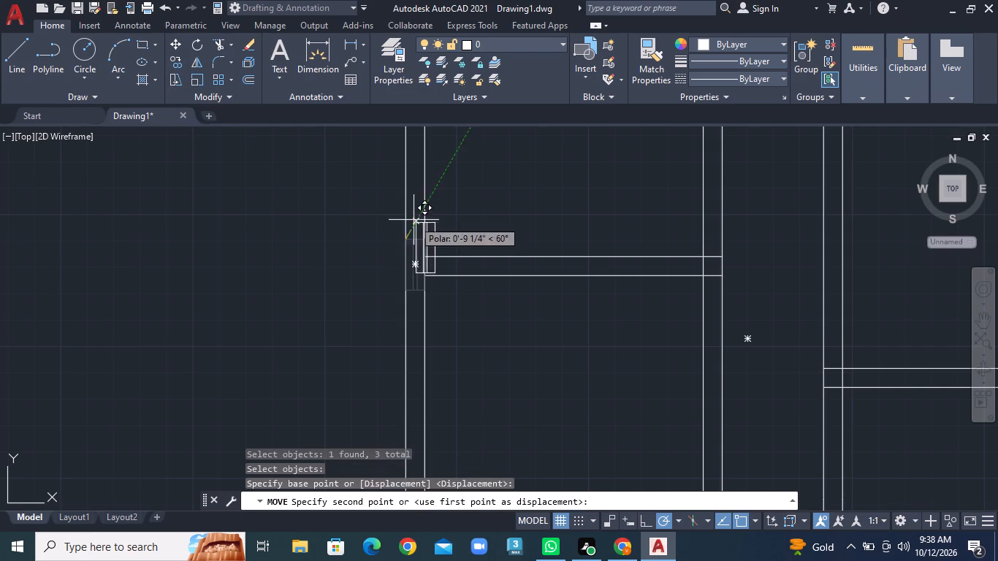
scroll(414, 220, "down", 1)
middle_click_drag(423, 214, 421, 288)
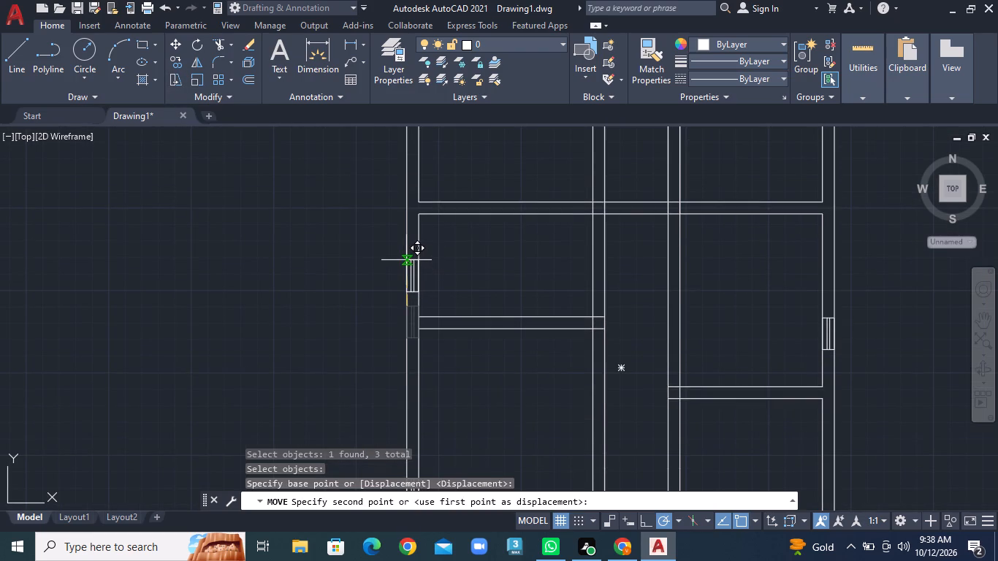
left_click(406, 260)
Move the window symbol at the lower horizontal partition's junction up along the left outer wall, clear of the partition.
middle_click_drag(472, 342, 477, 179)
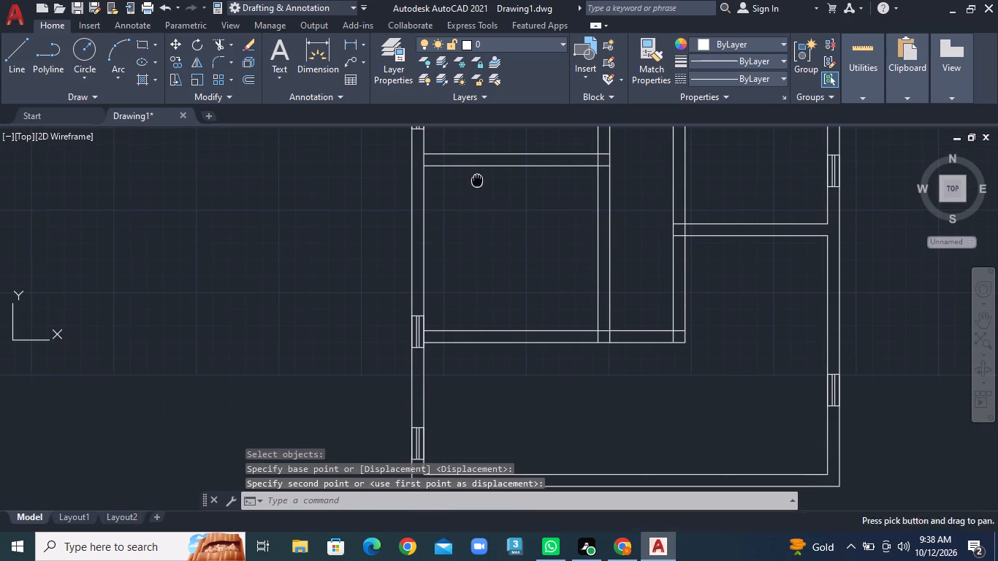
middle_click_drag(449, 318, 436, 270)
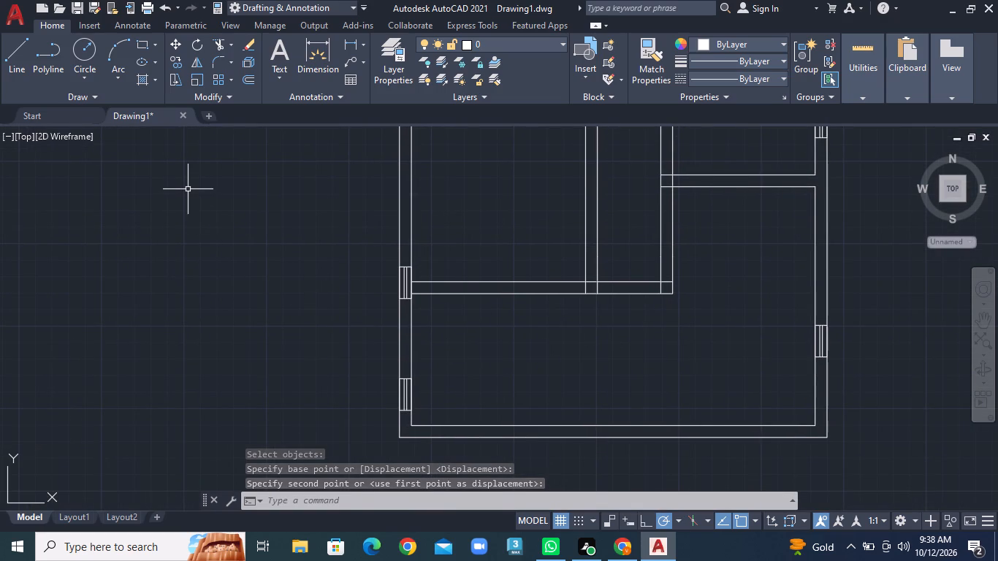
left_click(175, 43)
left_click(408, 278)
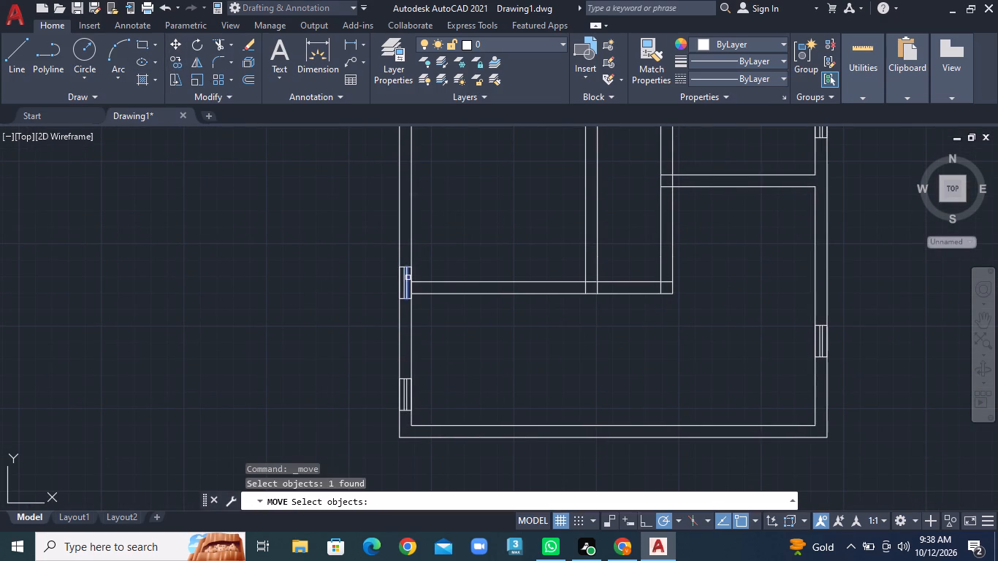
left_click(405, 278)
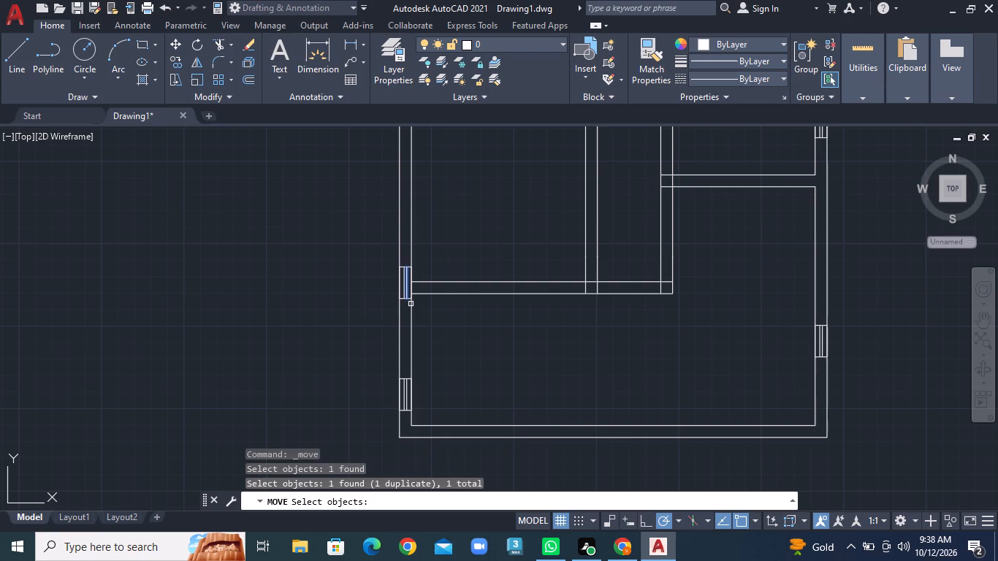
left_click(403, 298)
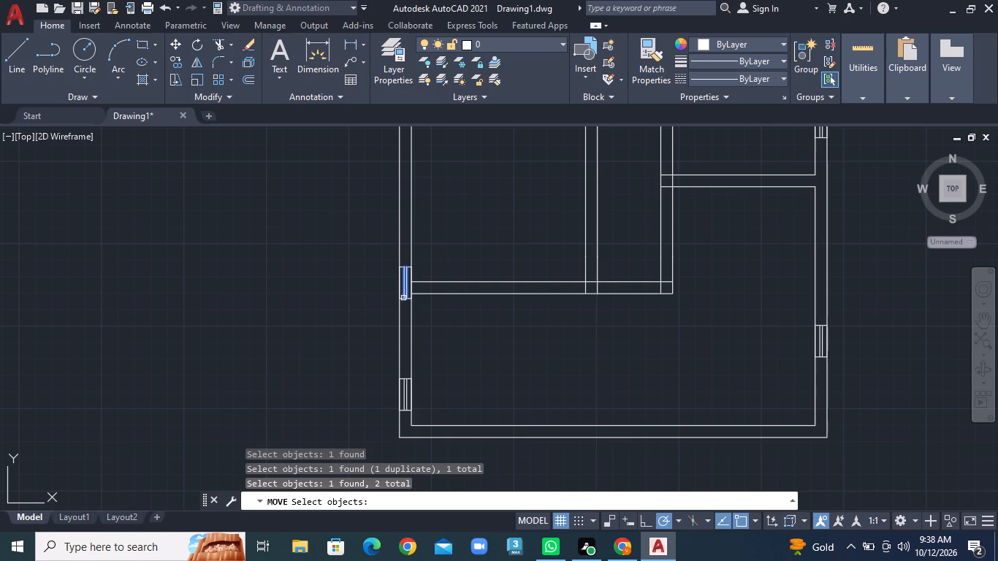
scroll(397, 295, "up", 3)
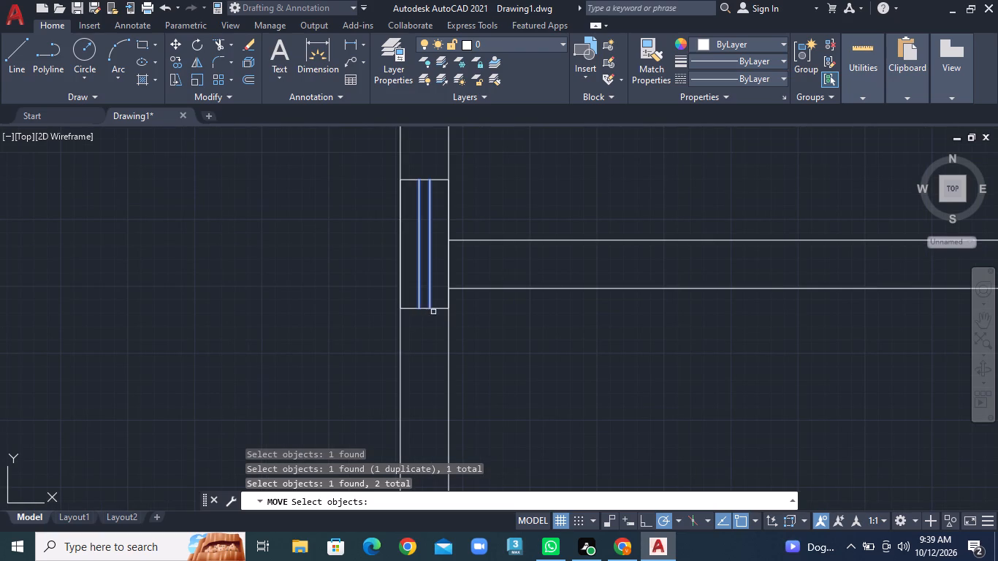
left_click(443, 308)
right_click(395, 222)
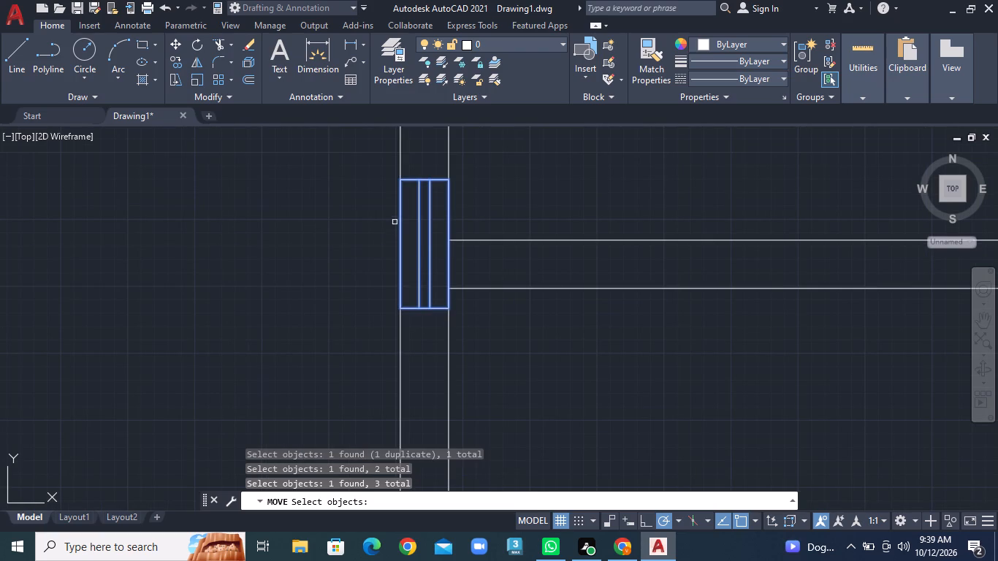
left_click(400, 179)
scroll(434, 196, "down", 3)
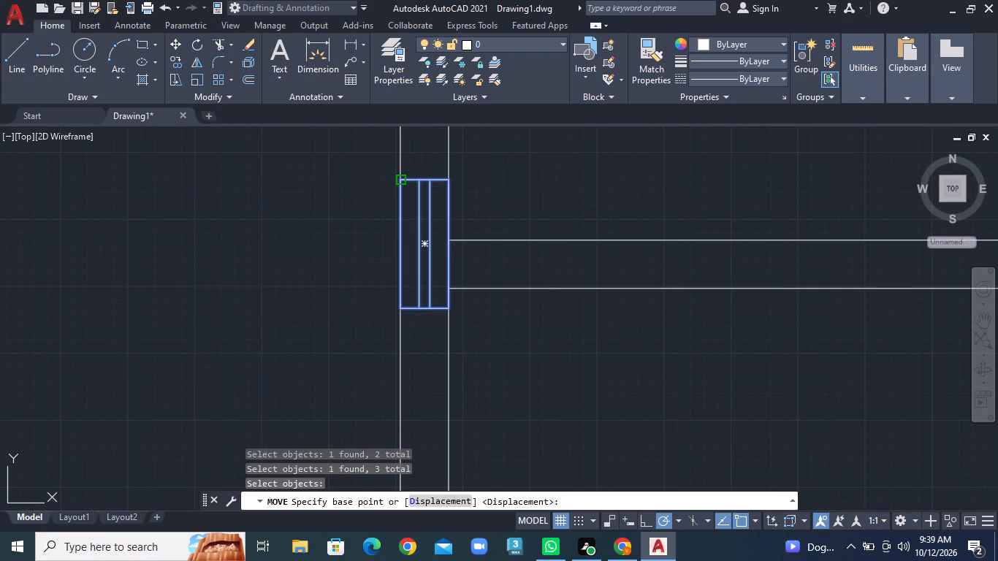
scroll(434, 196, "up", 1)
middle_click_drag(434, 196, 412, 309)
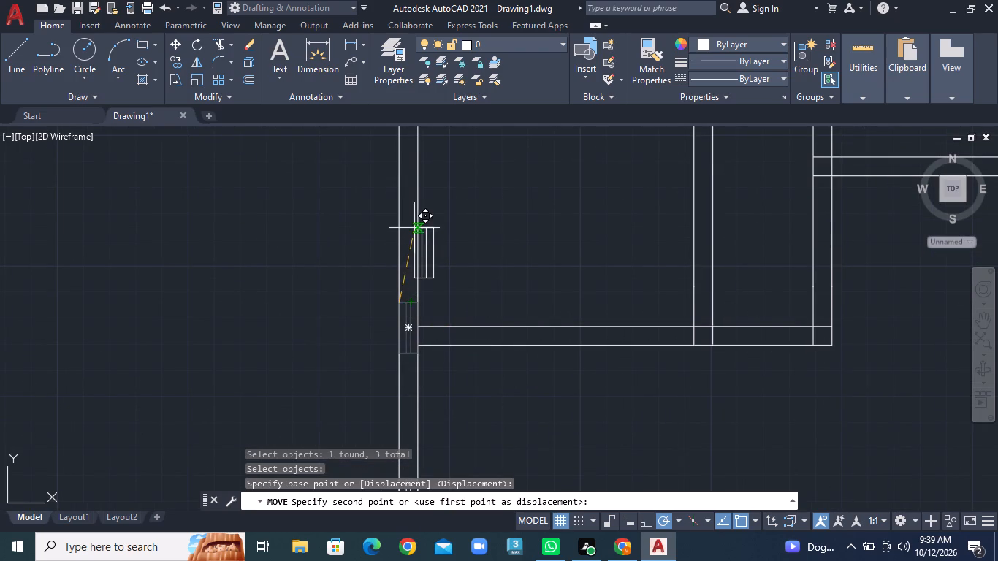
double_click(400, 187)
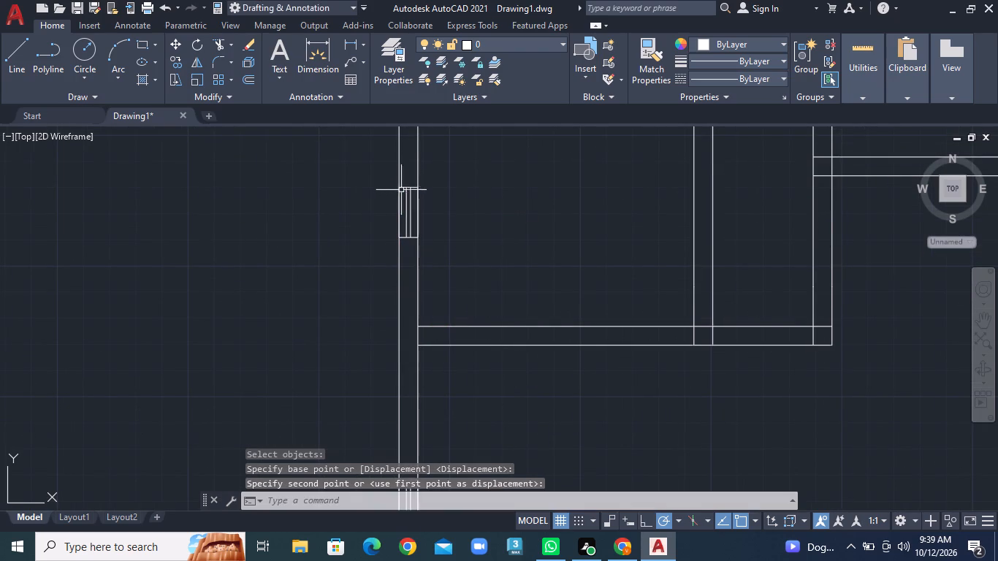
Move the lowest window symbol on the left outer wall upward, farther from the building's bottom corner.
scroll(455, 311, "down", 1)
middle_click_drag(472, 365, 454, 262)
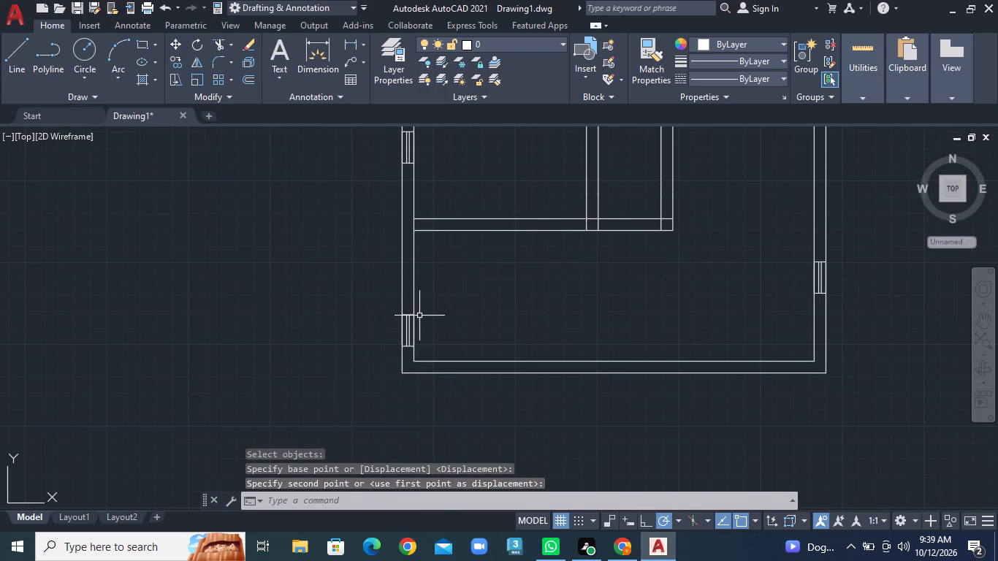
left_click(173, 43)
scroll(354, 280, "up", 1)
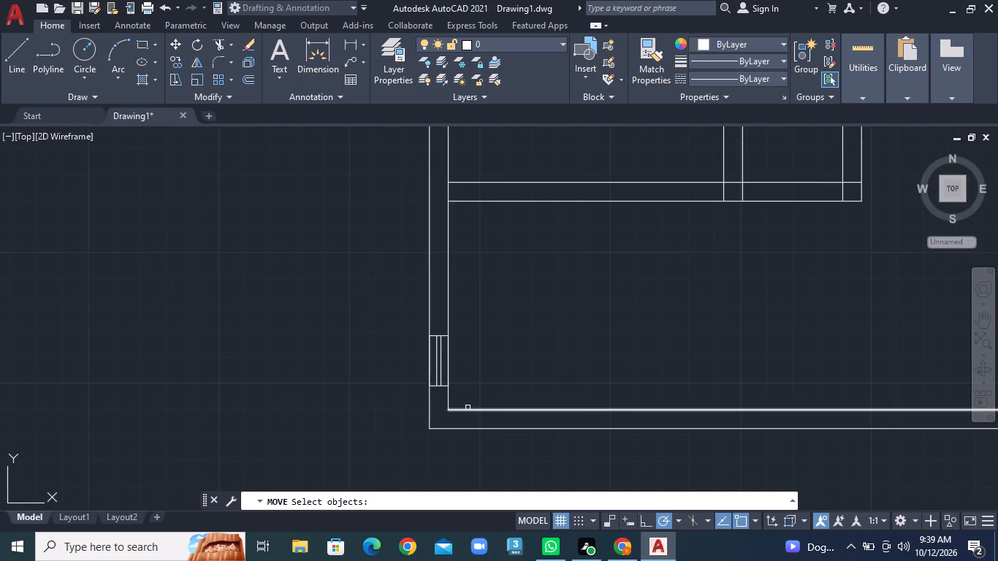
left_click(442, 351)
left_click(435, 351)
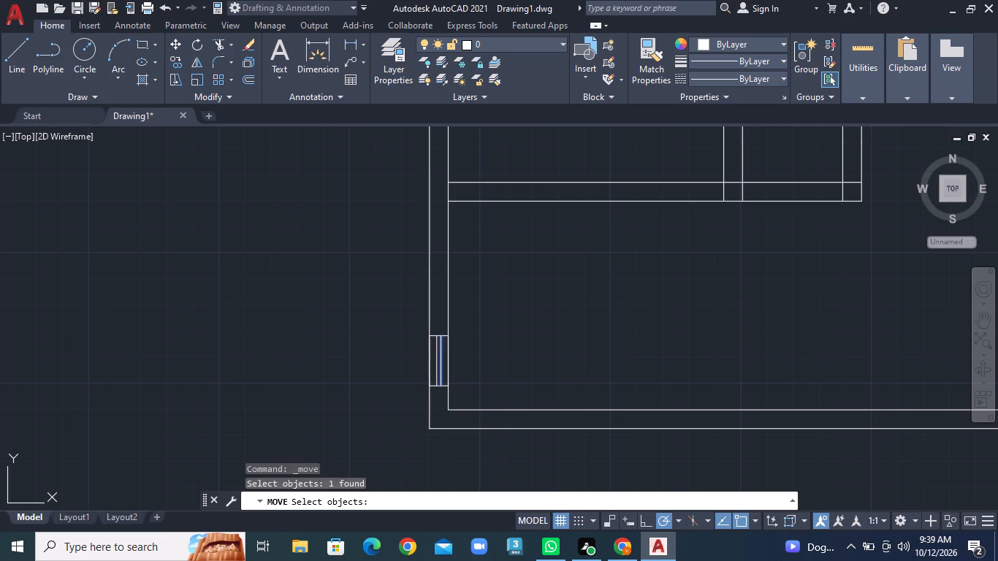
left_click(445, 336)
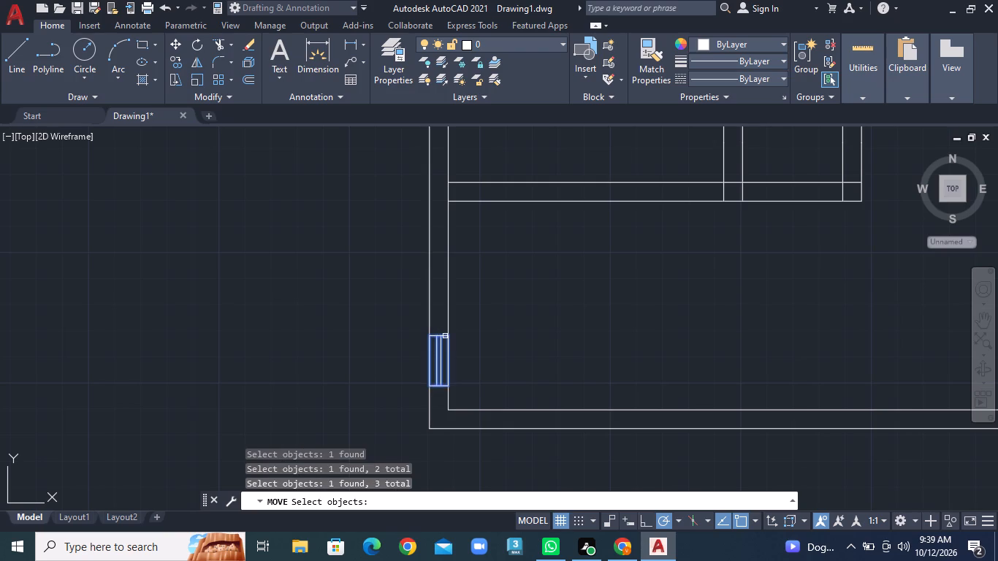
right_click(441, 343)
left_click(432, 340)
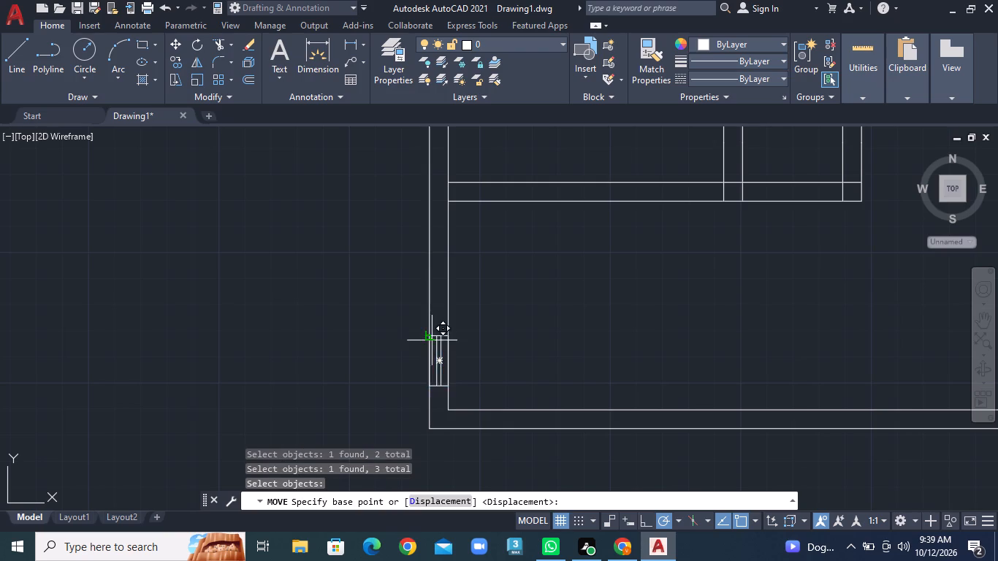
left_click(429, 275)
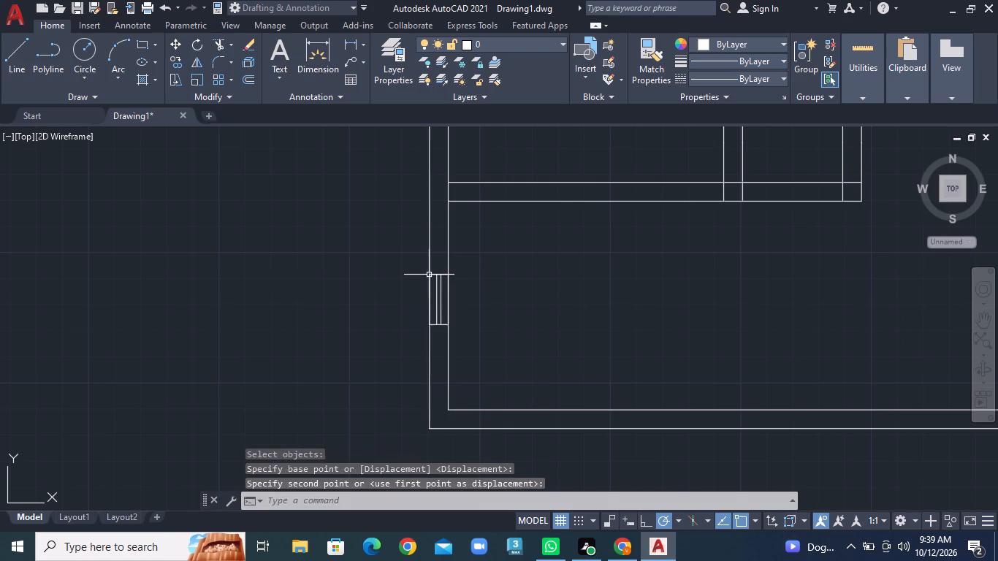
Trim the left outer wall's inner line between the two lines of the middle left-hand partition and of the lower horizontal partition.
scroll(354, 399, "down", 1)
scroll(442, 391, "down", 1)
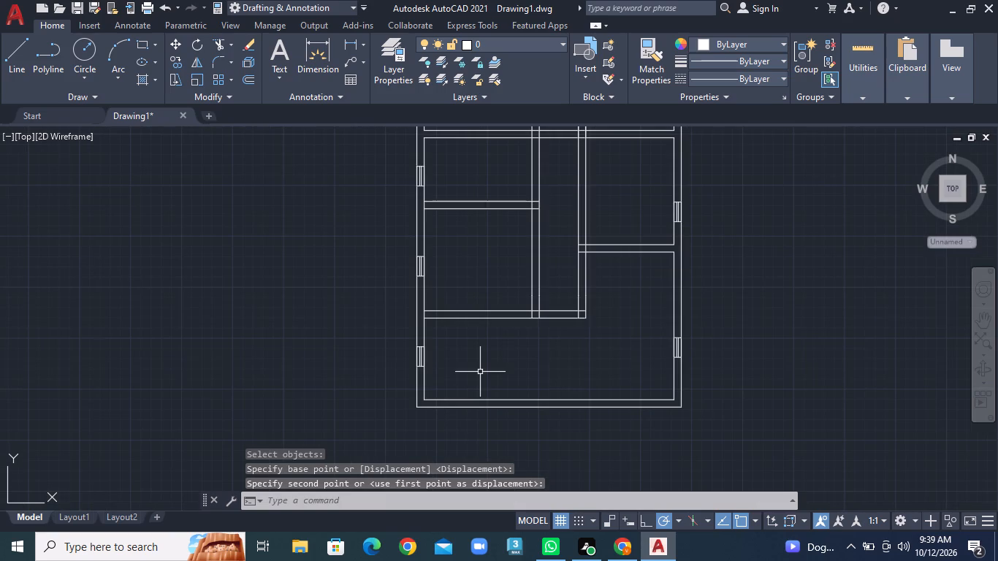
left_click(228, 41)
left_click(245, 62)
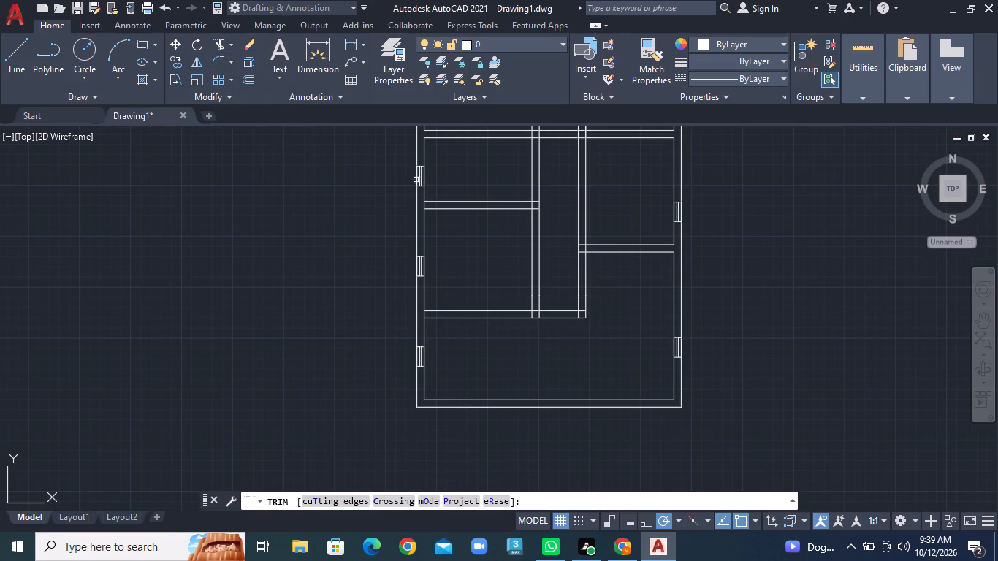
scroll(427, 205, "up", 4)
left_click(362, 186)
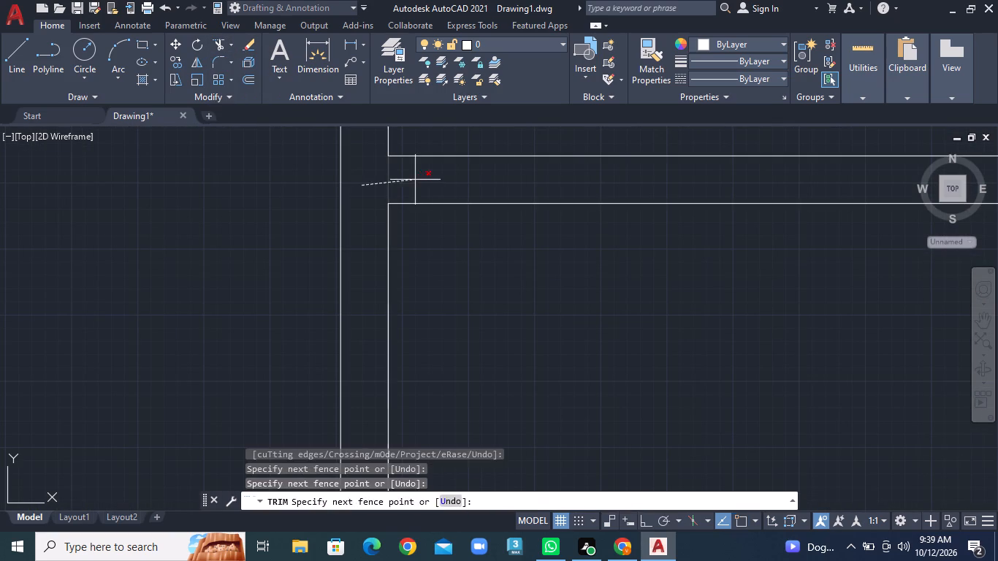
left_click(422, 180)
scroll(519, 415, "down", 4)
middle_click_drag(527, 419, 528, 371)
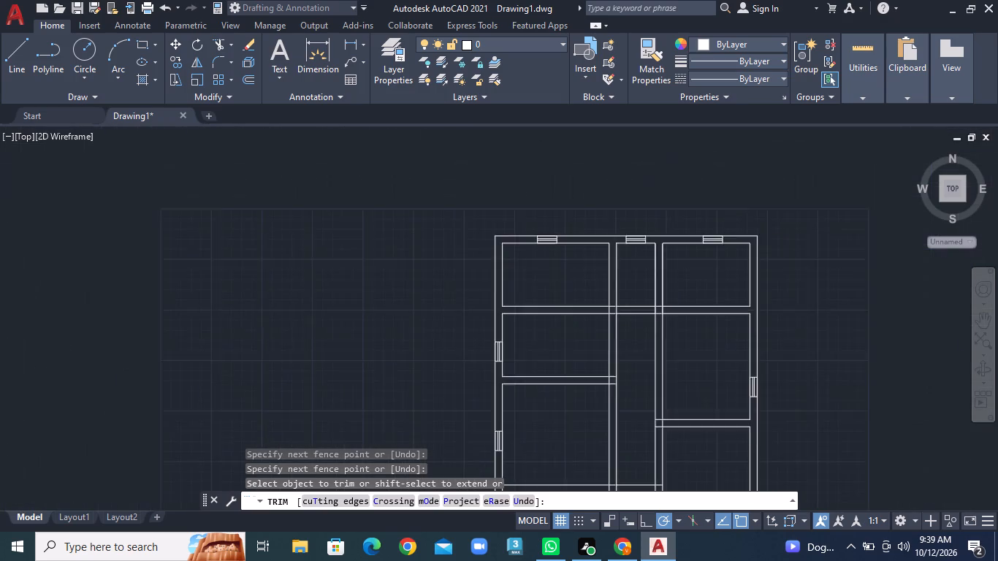
middle_click_drag(528, 371, 514, 248)
scroll(509, 286, "up", 5)
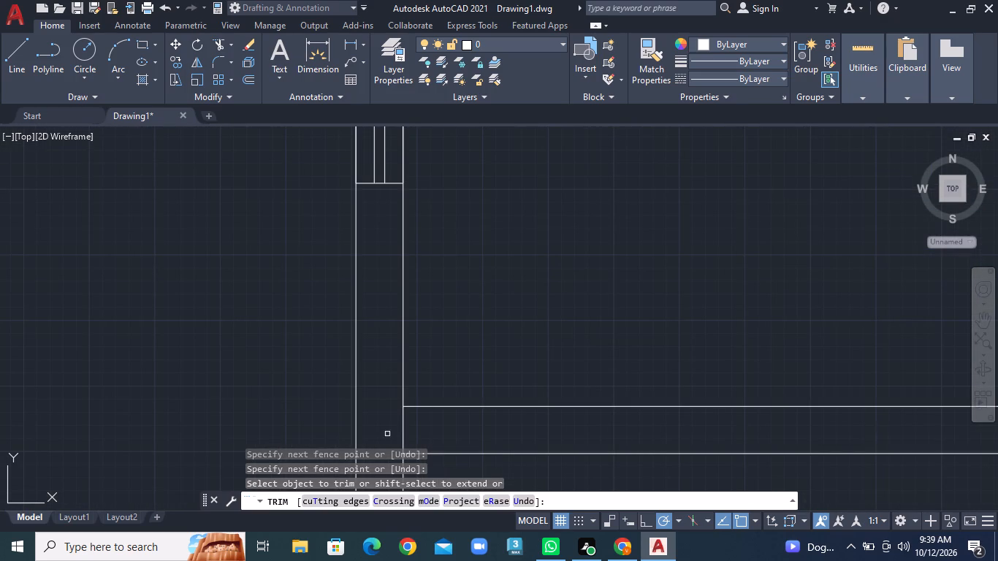
left_click(378, 434)
left_click(454, 425)
Trim the crossing lines where the left vertical partition meets the lower horizontal partition, leaving an open T-junction.
scroll(506, 412, "down", 3)
scroll(642, 373, "down", 2)
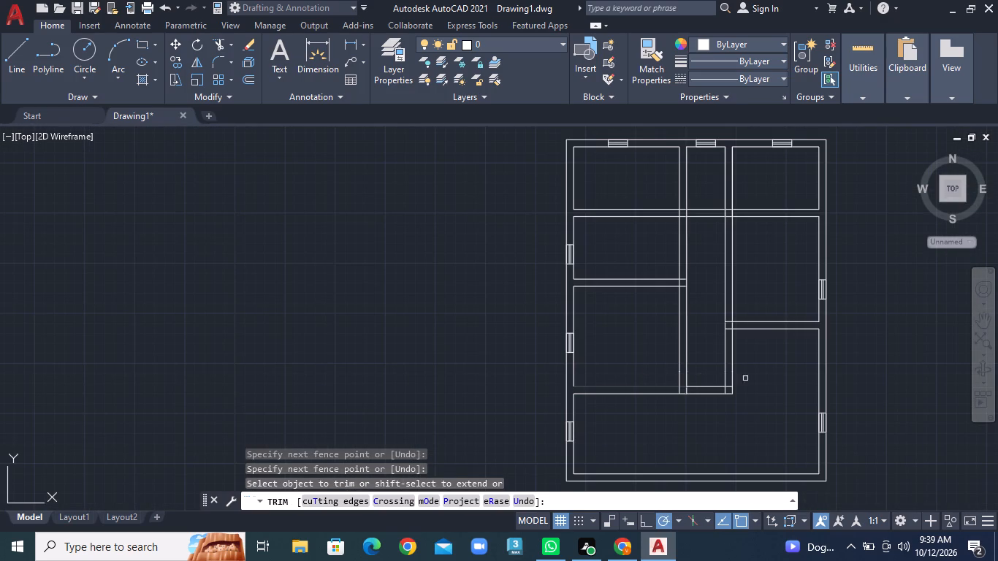
middle_click_drag(701, 358, 508, 277)
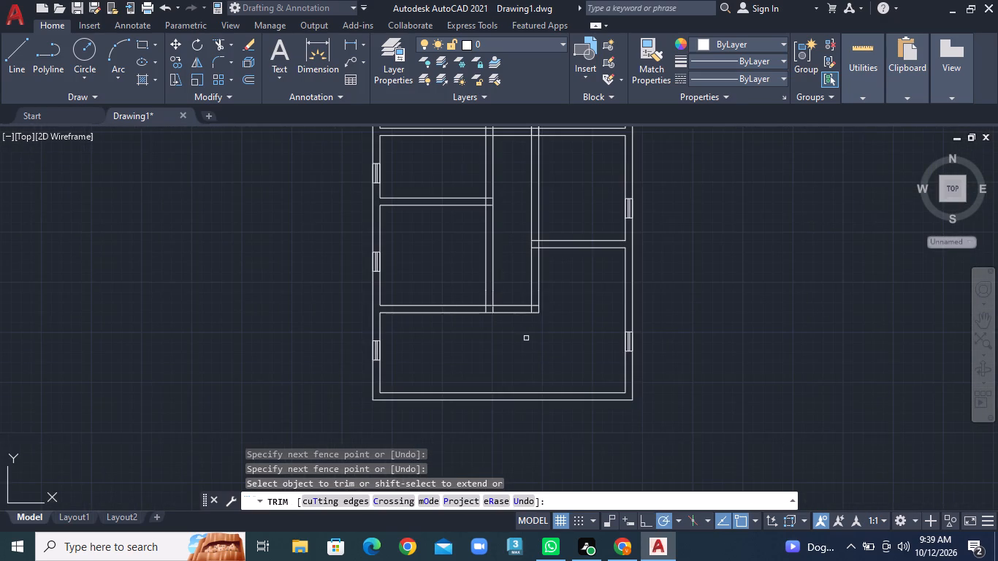
scroll(535, 330, "up", 2)
scroll(453, 286, "up", 2)
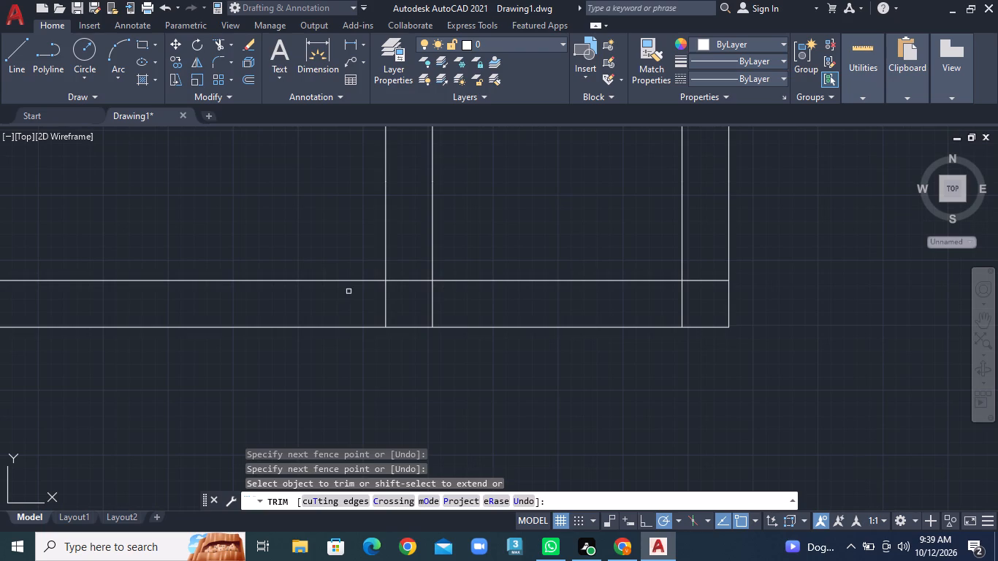
left_click(333, 294)
left_click(461, 299)
left_click(413, 252)
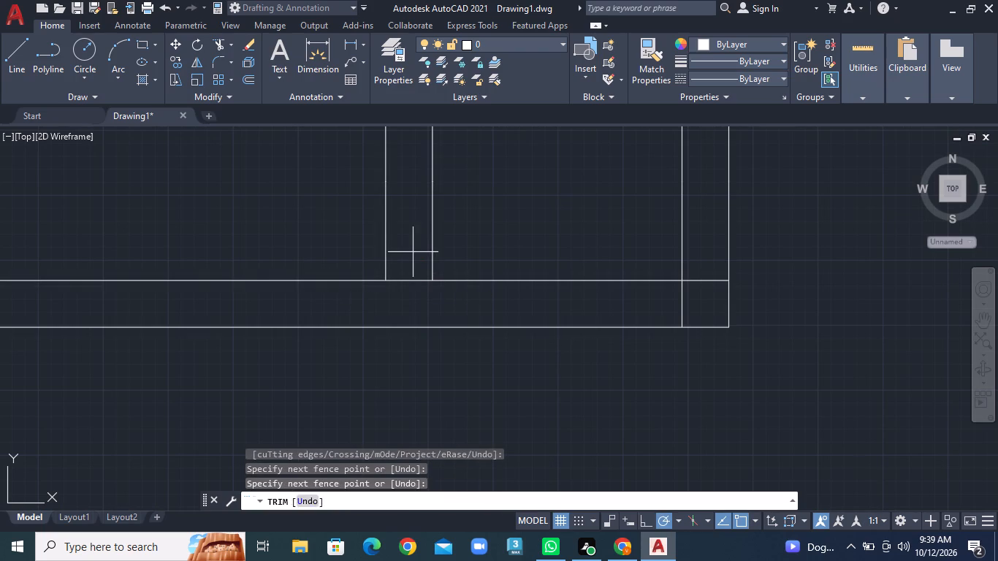
left_click(411, 300)
Trim the overlapping inner lines at the corner where the right vertical partition meets the lower horizontal partition.
left_click(658, 308)
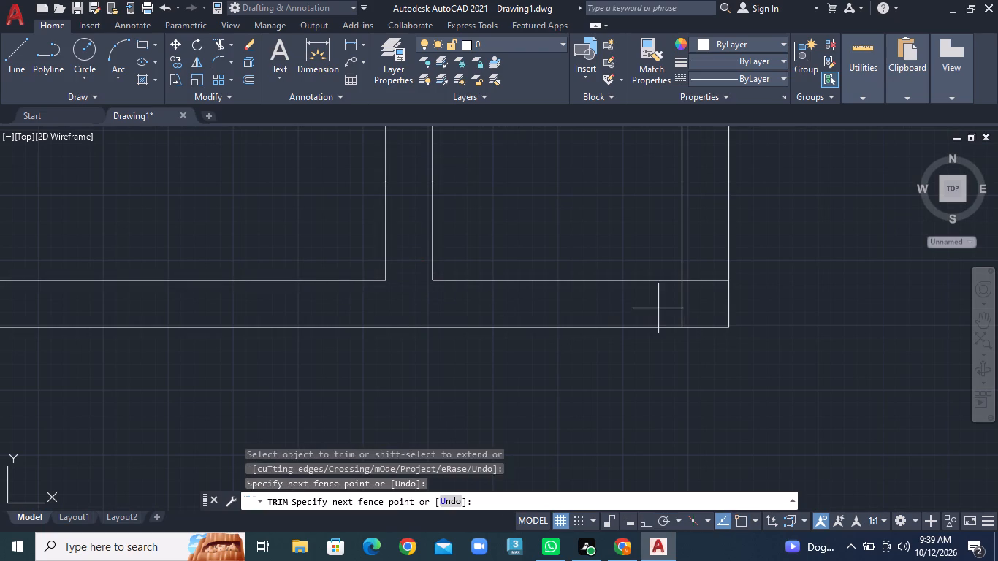
left_click(698, 302)
left_click(701, 255)
left_click(702, 308)
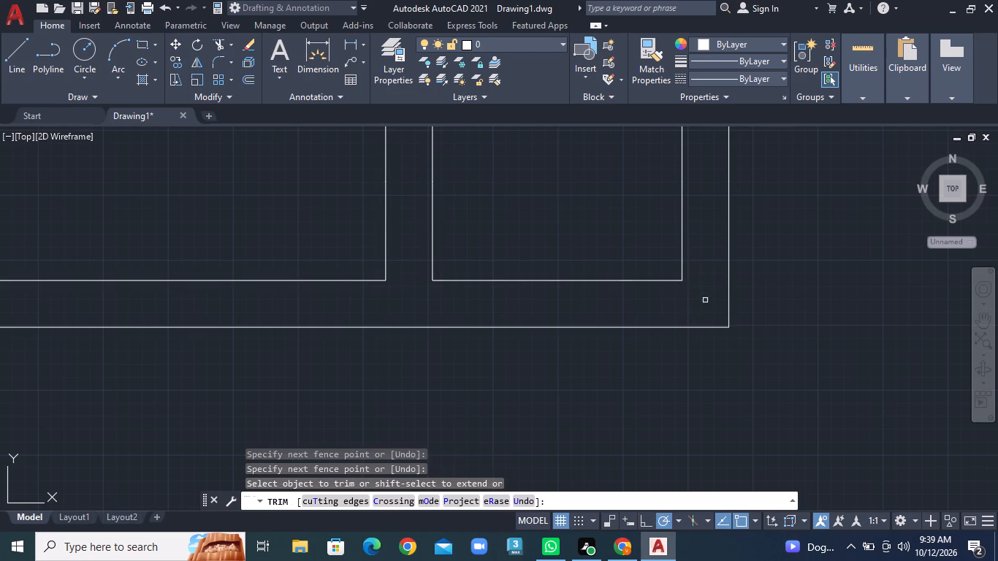
Trim away both lines of the upper horizontal partition between the right vertical partition and the right outer wall.
scroll(705, 302, "down", 3)
scroll(583, 298, "down", 3)
middle_click_drag(657, 251, 494, 426)
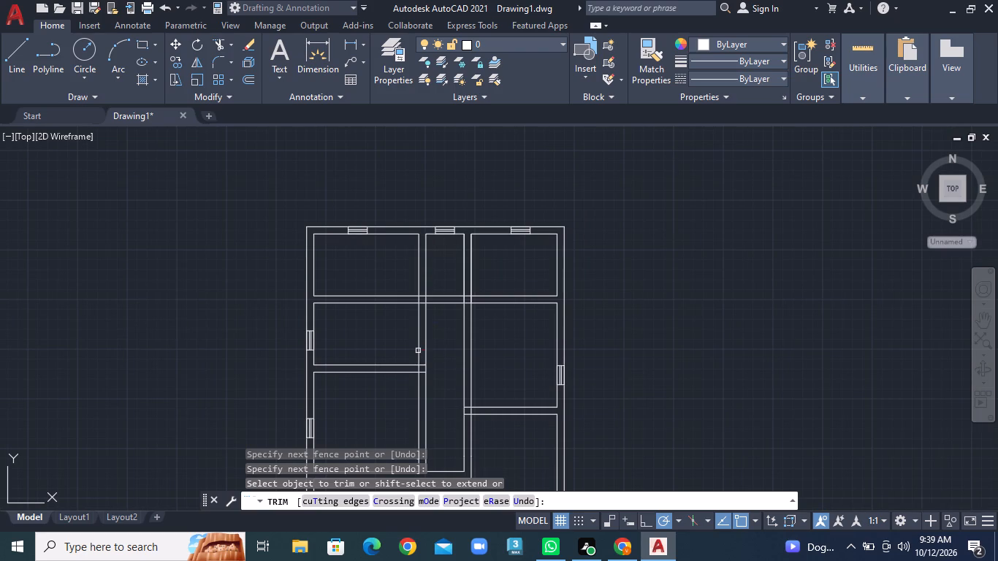
scroll(430, 326, "up", 3)
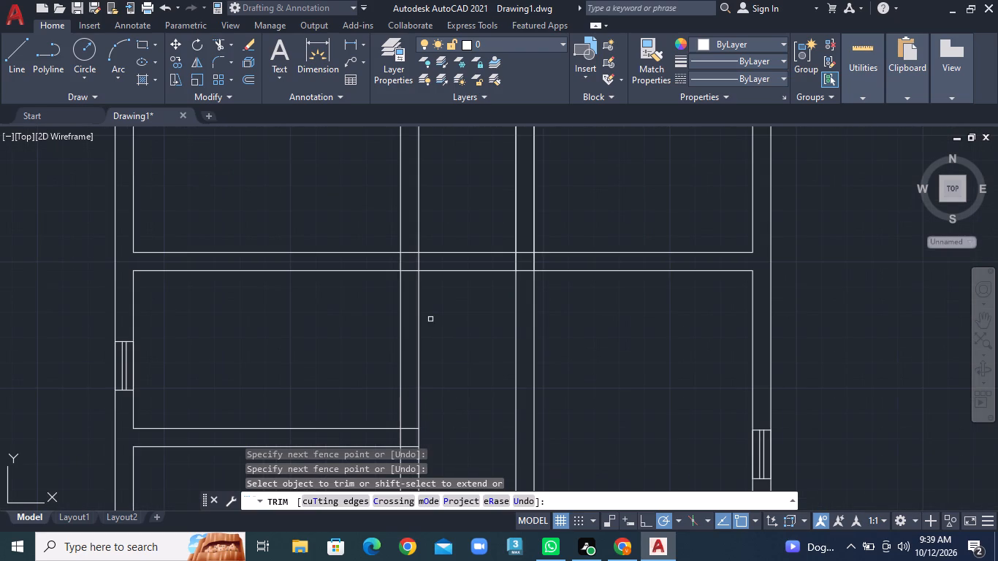
scroll(430, 319, "down", 2)
middle_click_drag(401, 373, 390, 370)
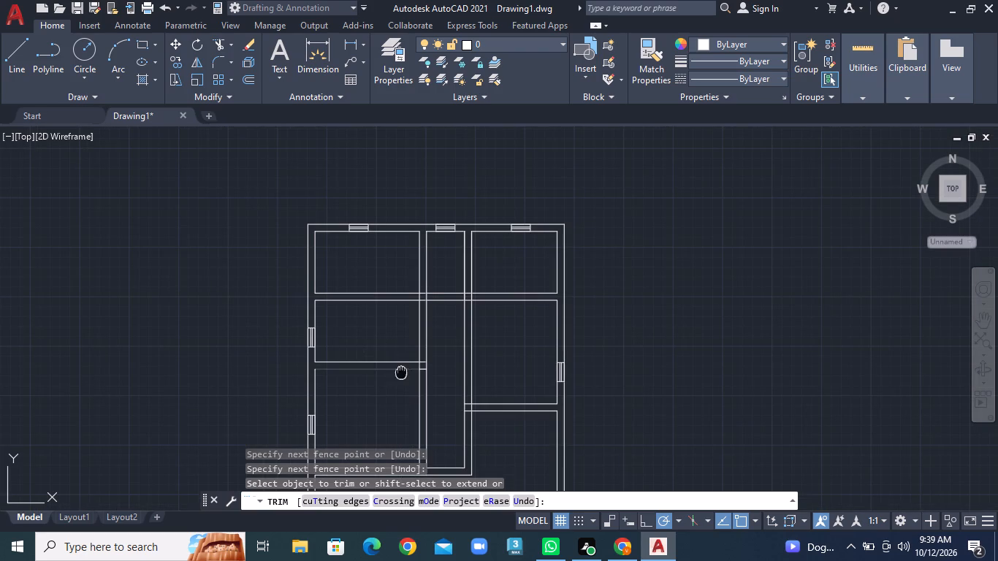
middle_click_drag(390, 370, 385, 305)
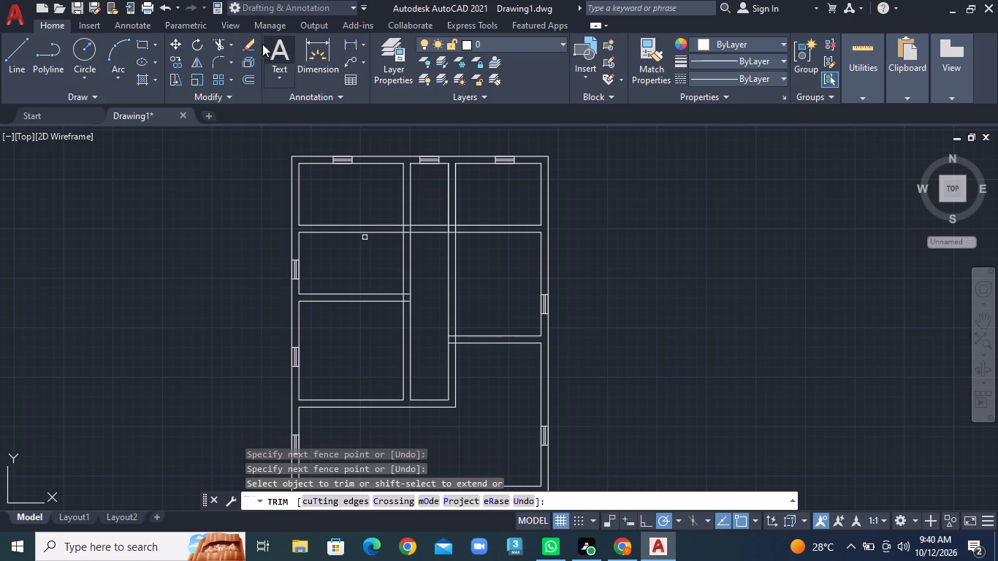
left_click(232, 43)
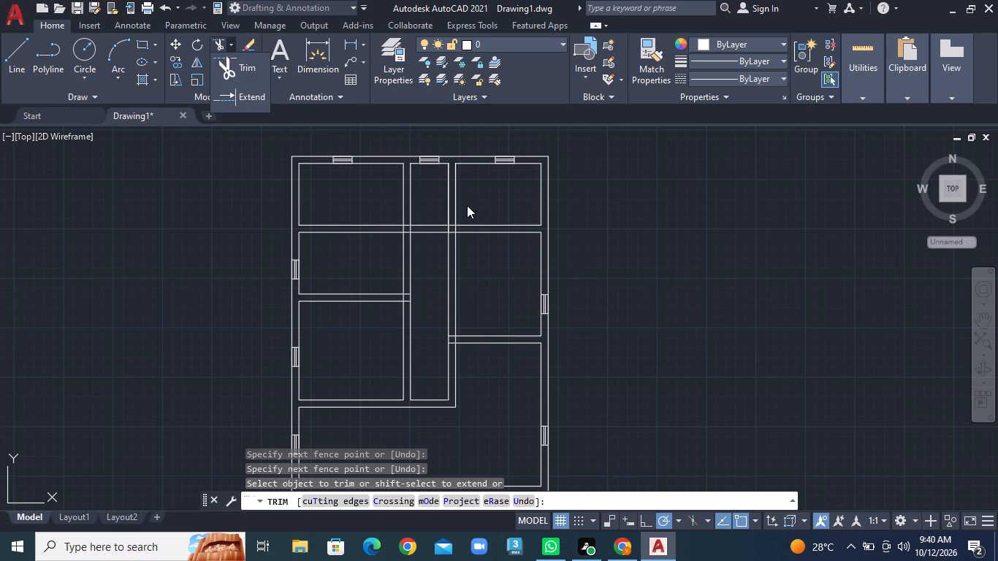
left_click(245, 72)
left_click(490, 192)
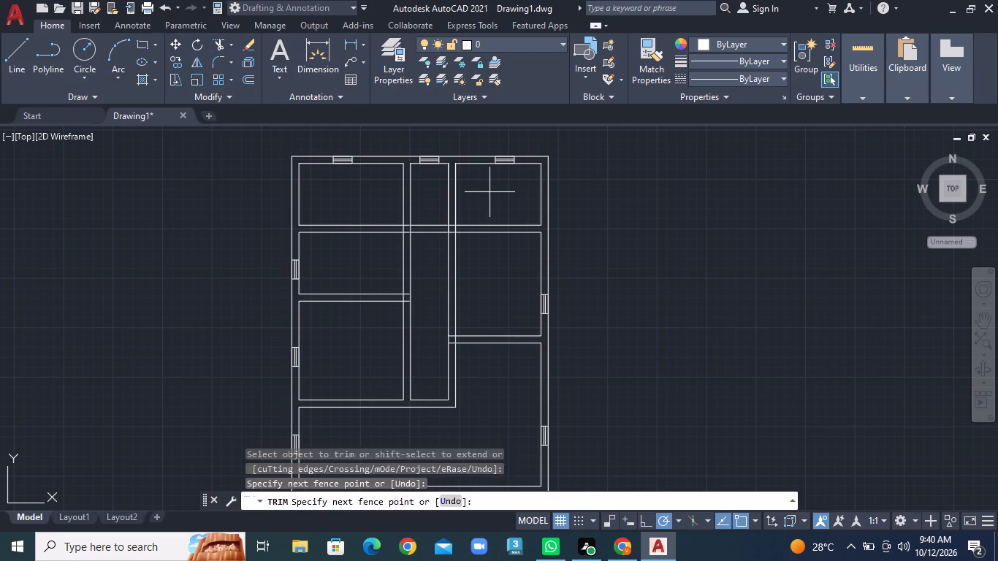
left_click(498, 275)
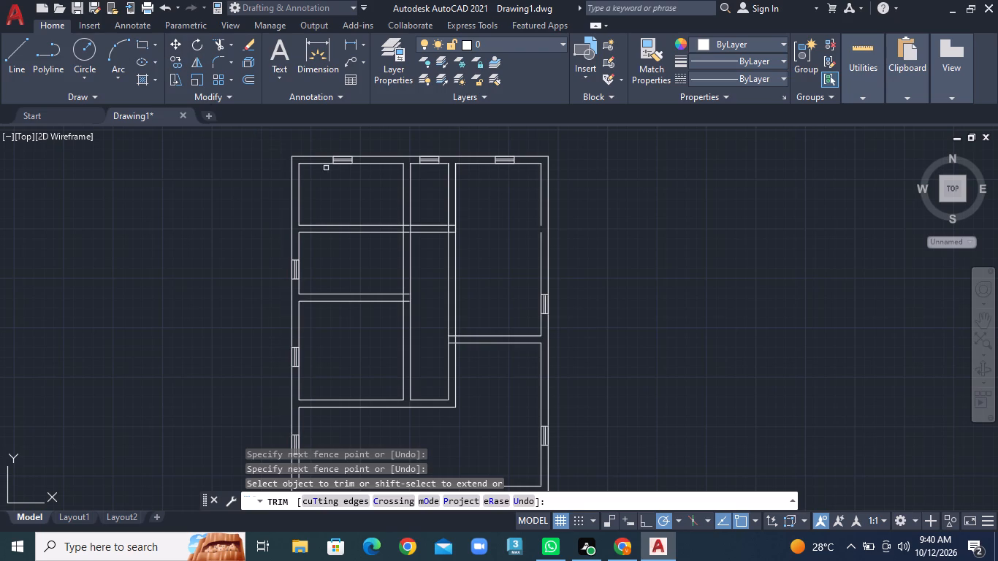
Offset the top wall's inner line 11' downward in both the upper right-hand and upper left-hand rooms.
left_click(249, 79)
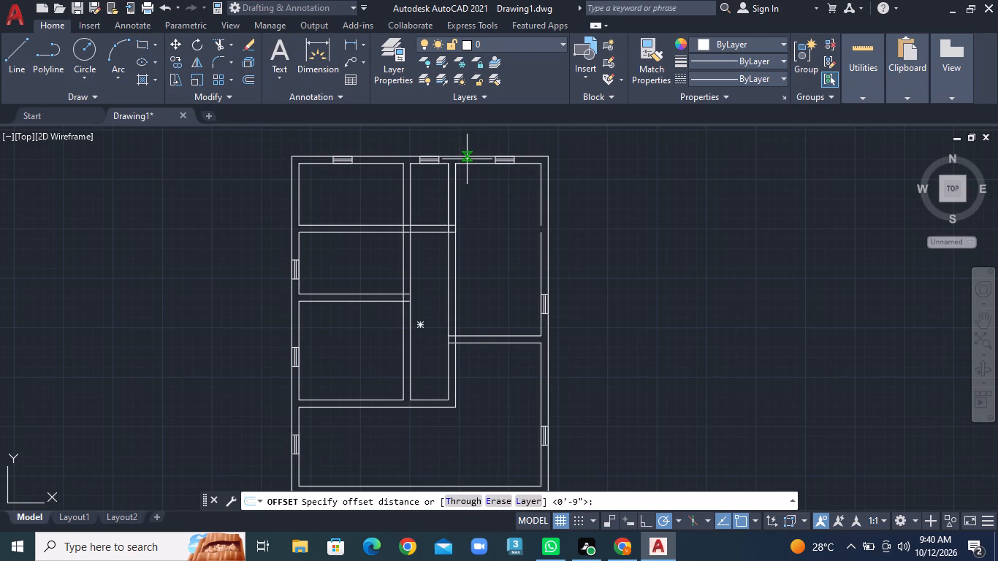
type("11'")
key("Return")
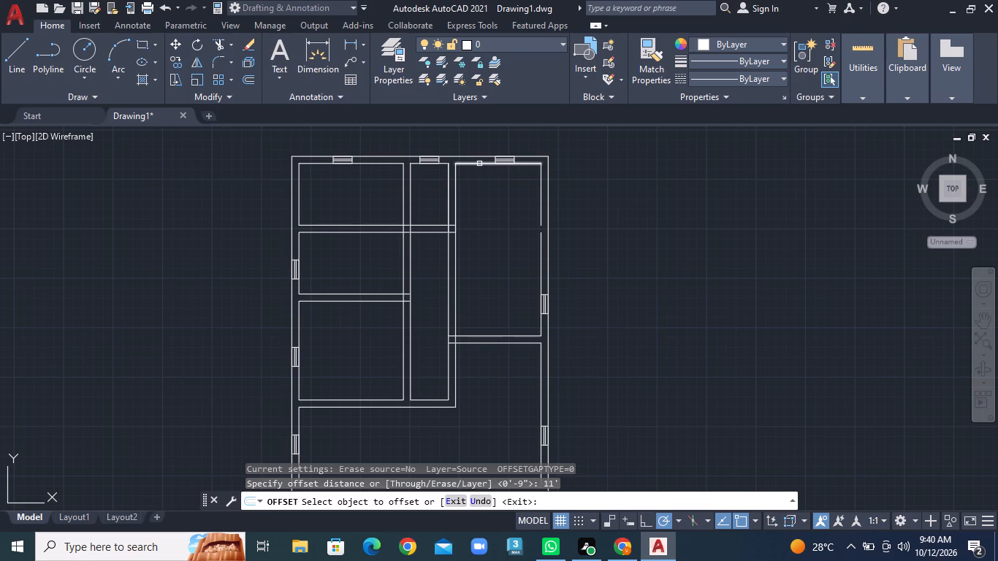
left_click(479, 164)
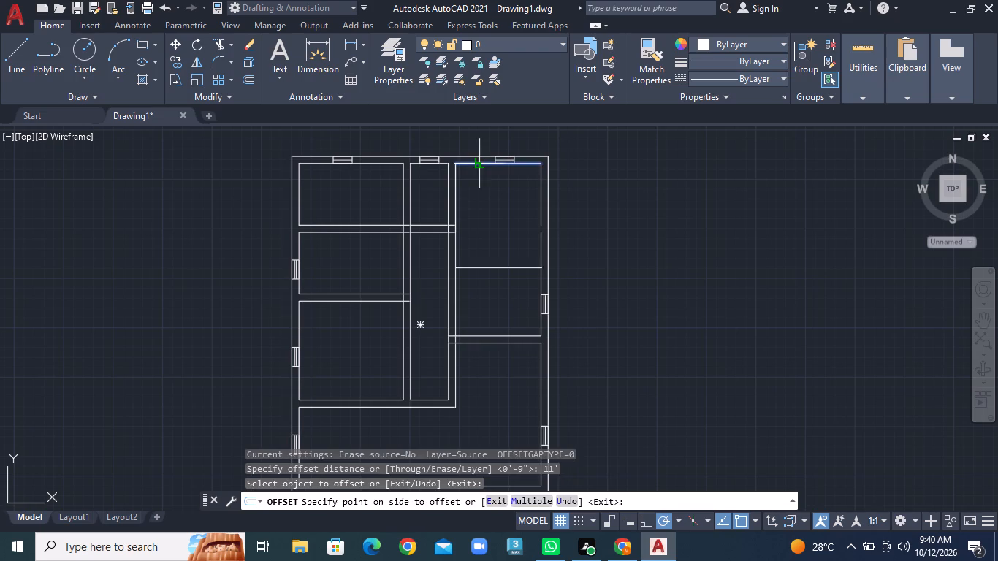
left_click(476, 214)
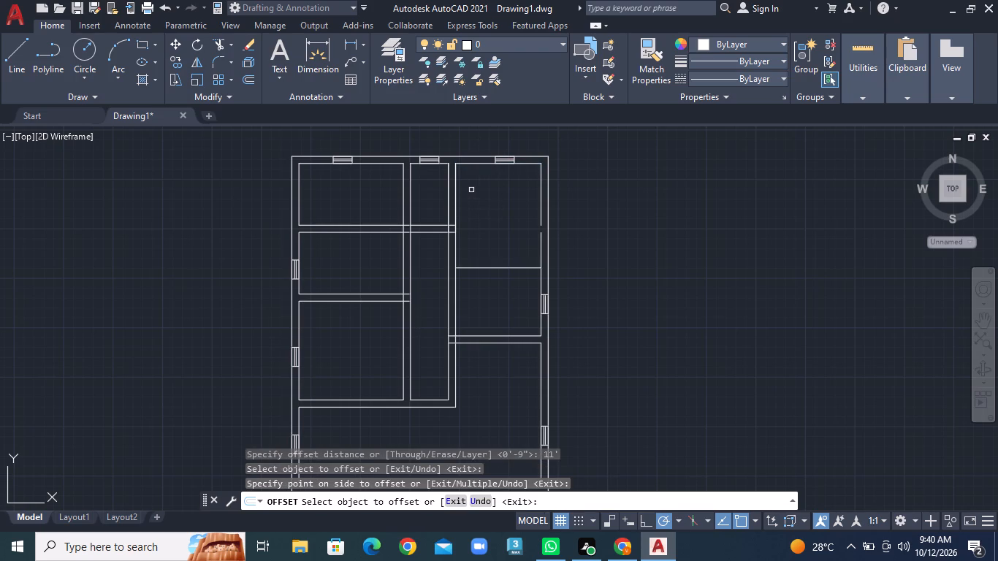
left_click(368, 162)
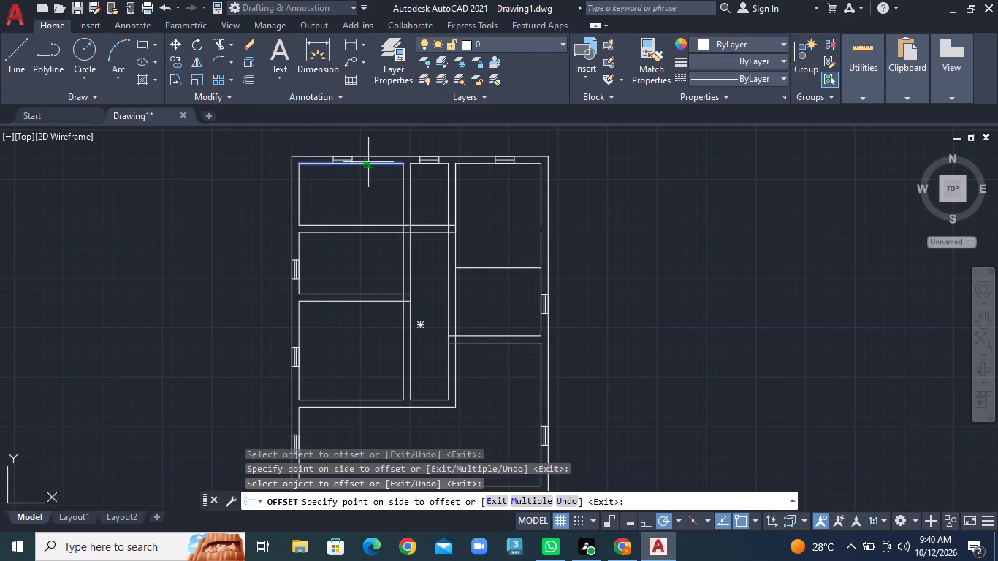
left_click(366, 250)
Offset the two new horizontal lines, left and right, 9" downward to give both partitions their wall thickness.
left_click(253, 77)
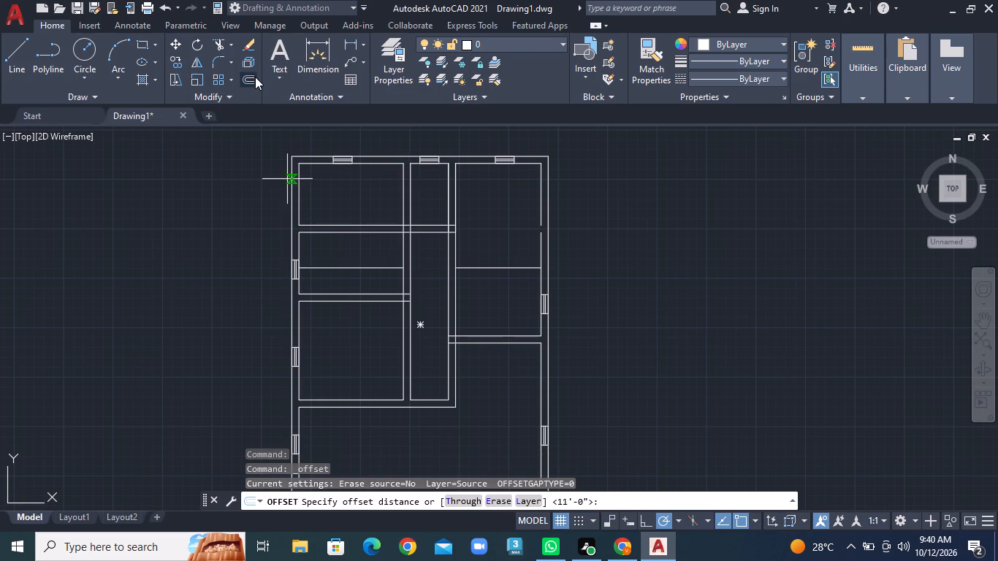
type("9\"")
key("Return")
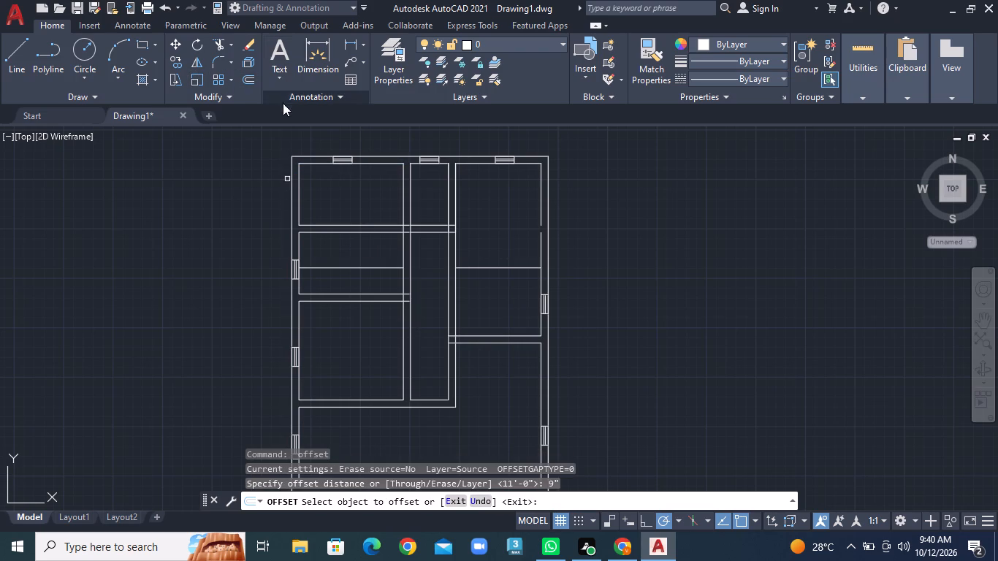
left_click(359, 269)
left_click(359, 278)
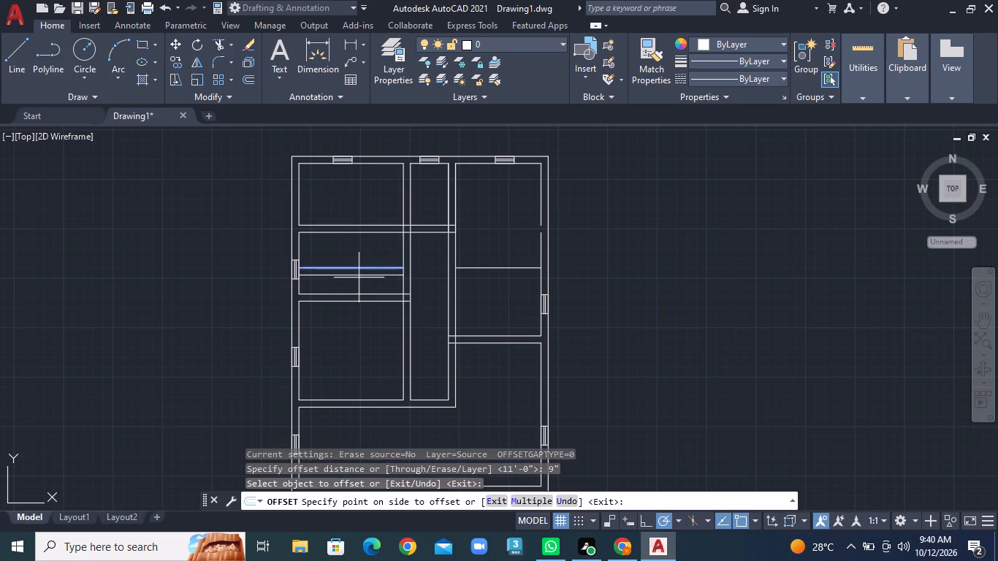
left_click(500, 266)
left_click(499, 300)
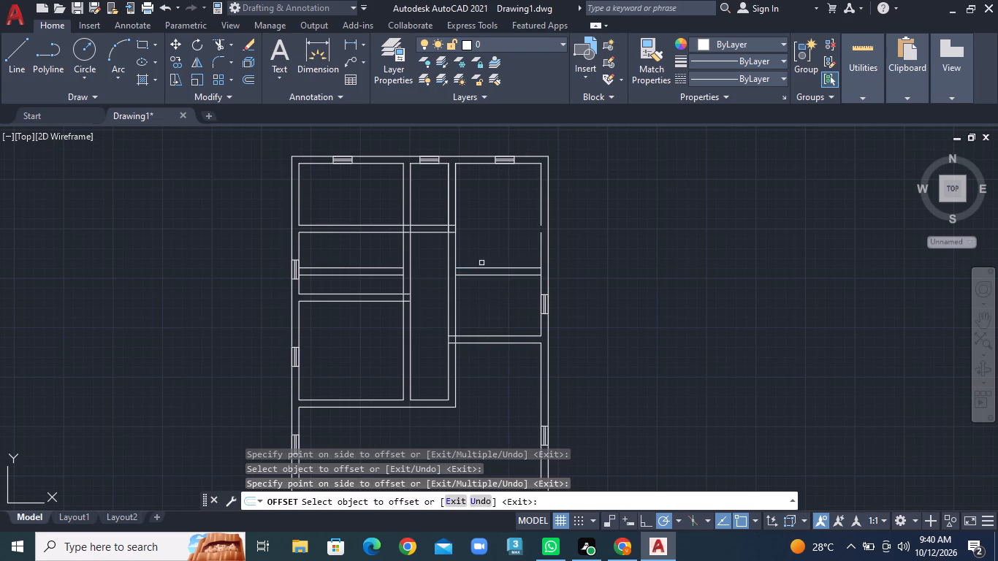
Trim away the old upper and middle left-hand partition lines, including the middle one's short pieces inside the left vertical partition.
left_click(232, 42)
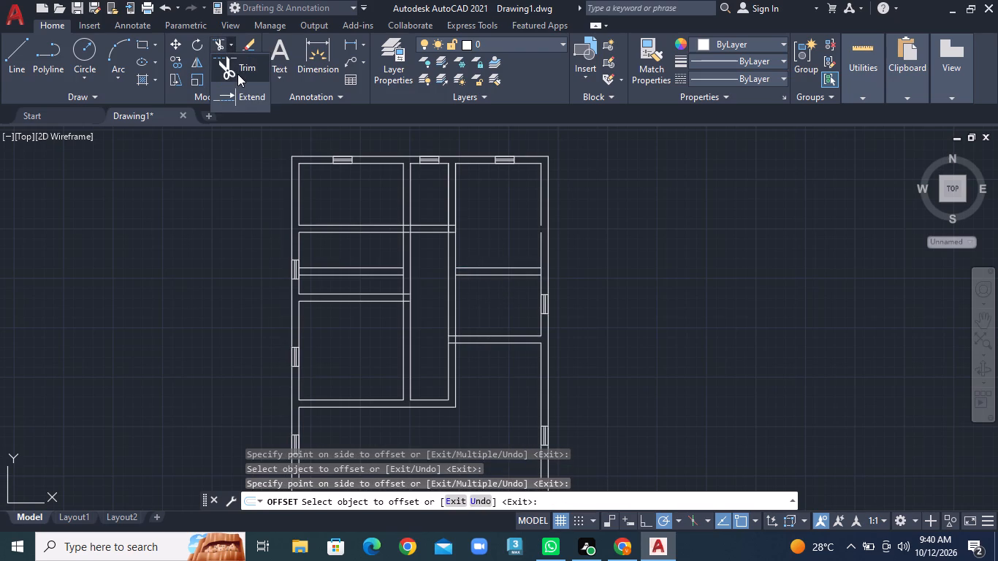
left_click(237, 67)
left_click(342, 202)
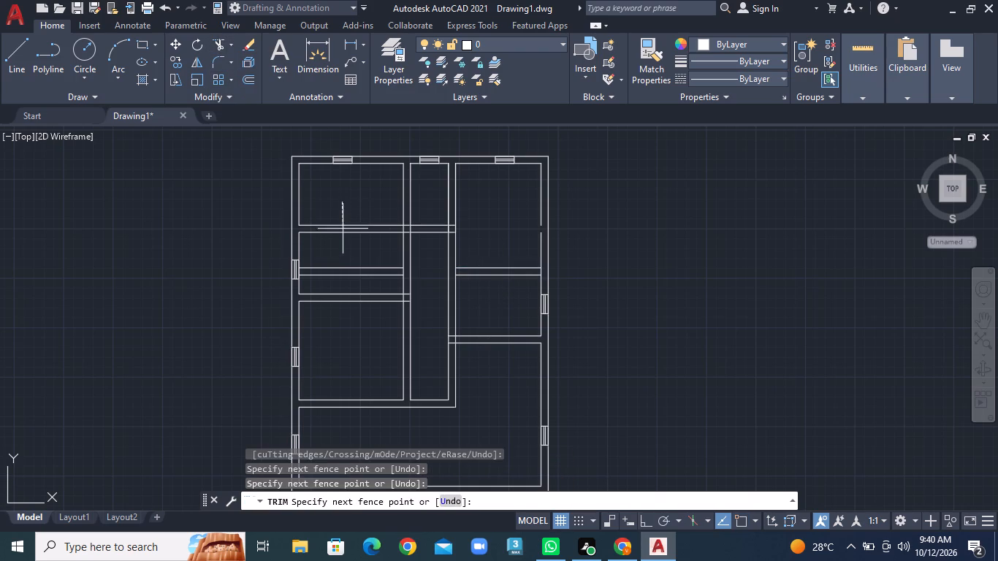
left_click(341, 245)
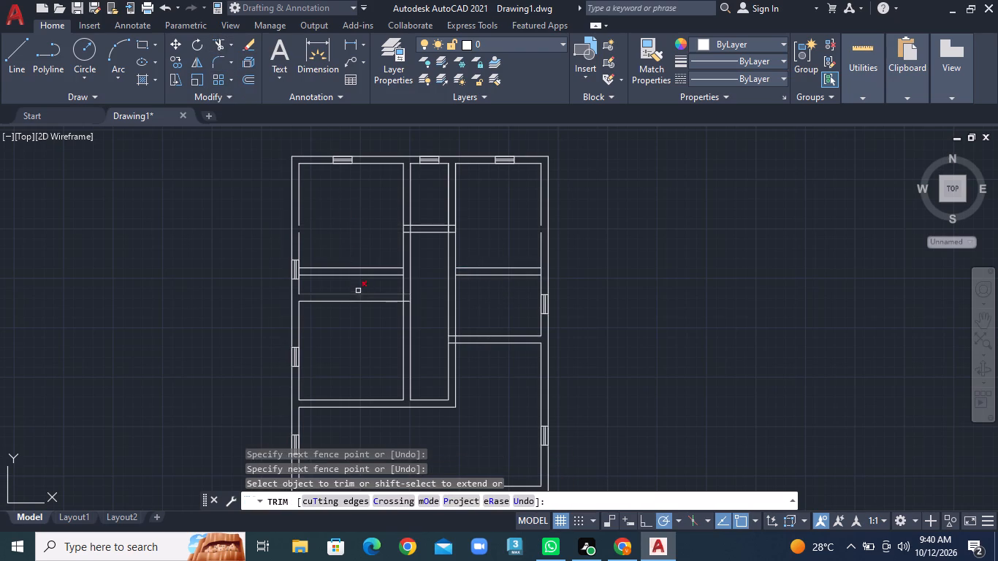
left_click(358, 289)
left_click(359, 308)
scroll(414, 311, "up", 2)
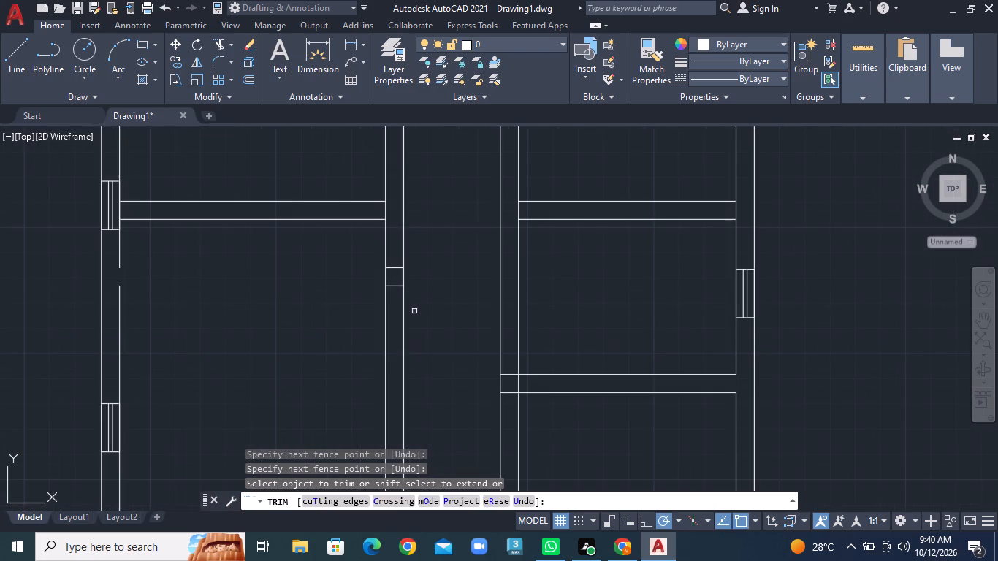
left_click(395, 251)
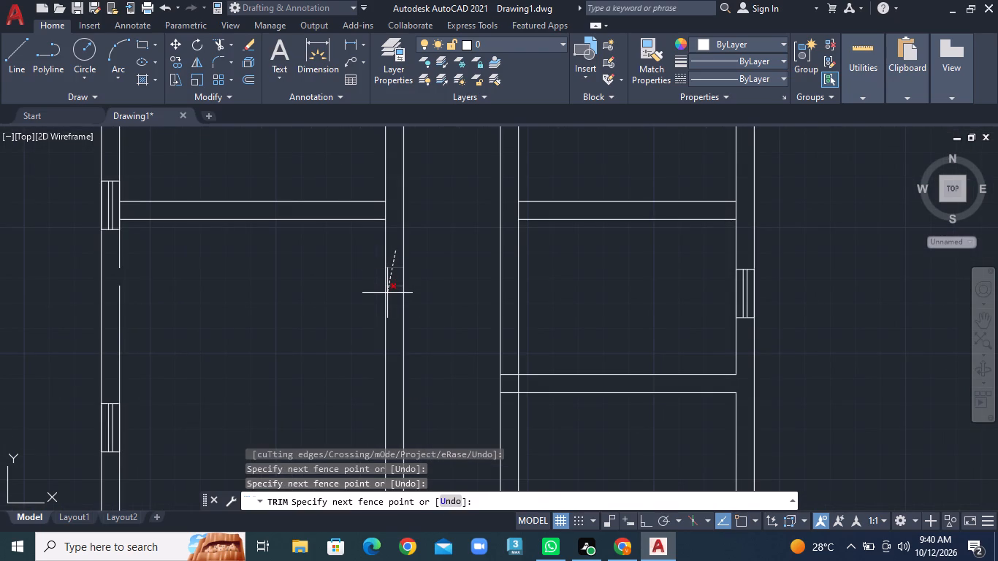
left_click(387, 294)
Offset the lower line of the new left-hand partition 6'6" downward.
scroll(394, 291, "down", 3)
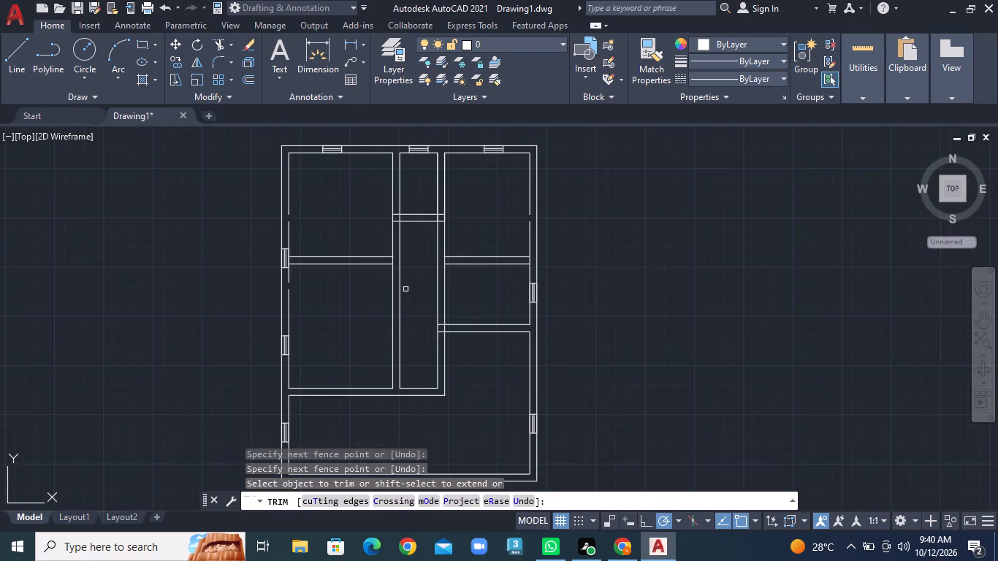
left_click(248, 83)
type("6'6\"")
key("Return")
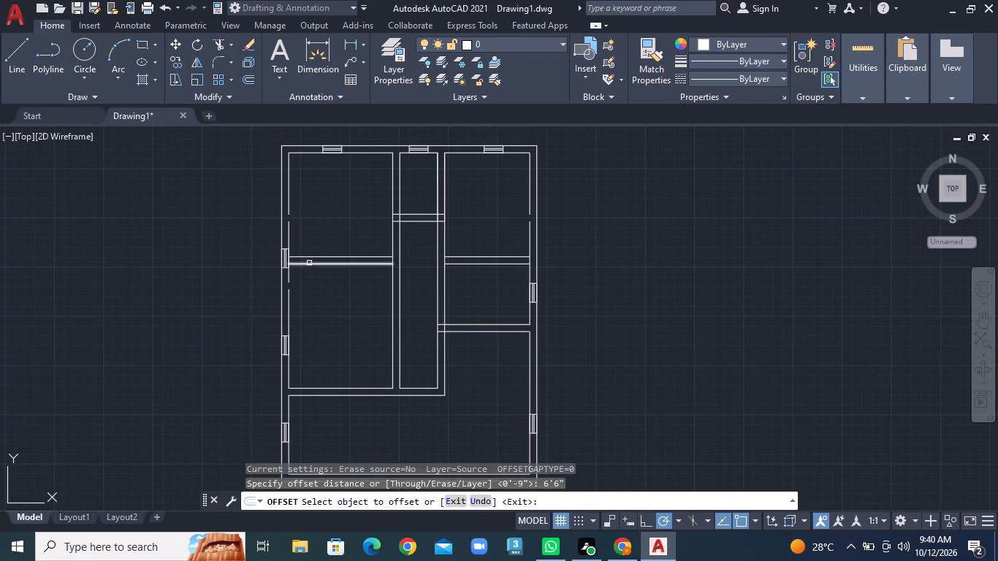
left_click(317, 263)
left_click(317, 306)
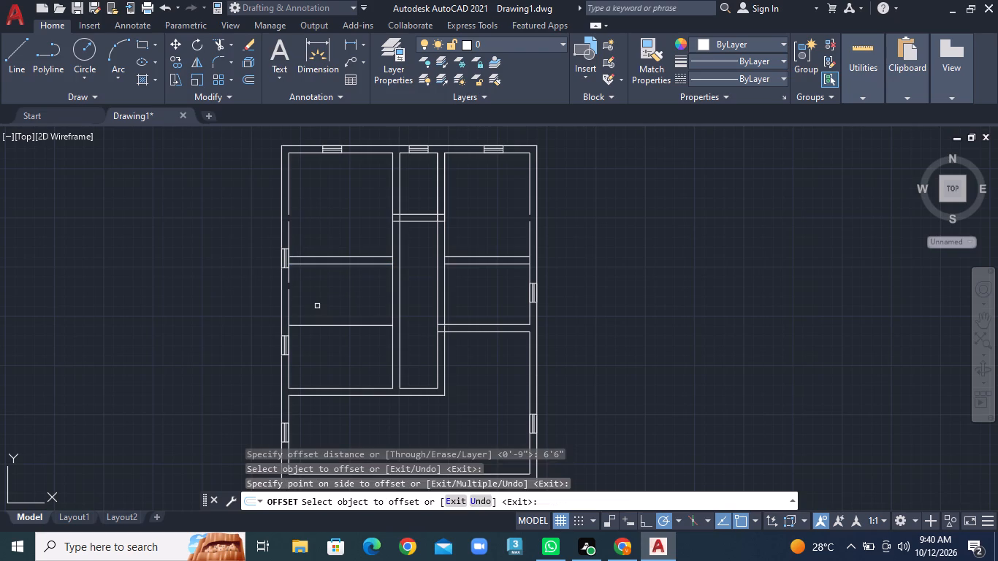
Offset the new line in the lower left-hand room 9" downward to form a second left-hand partition.
left_click(251, 80)
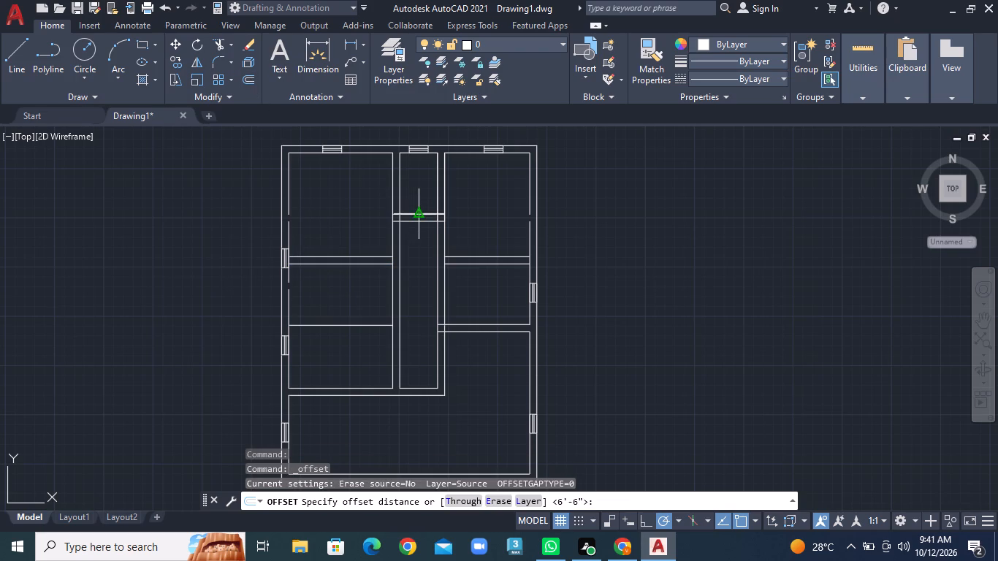
key("9")
key("shift+quotedbl")
key("Return")
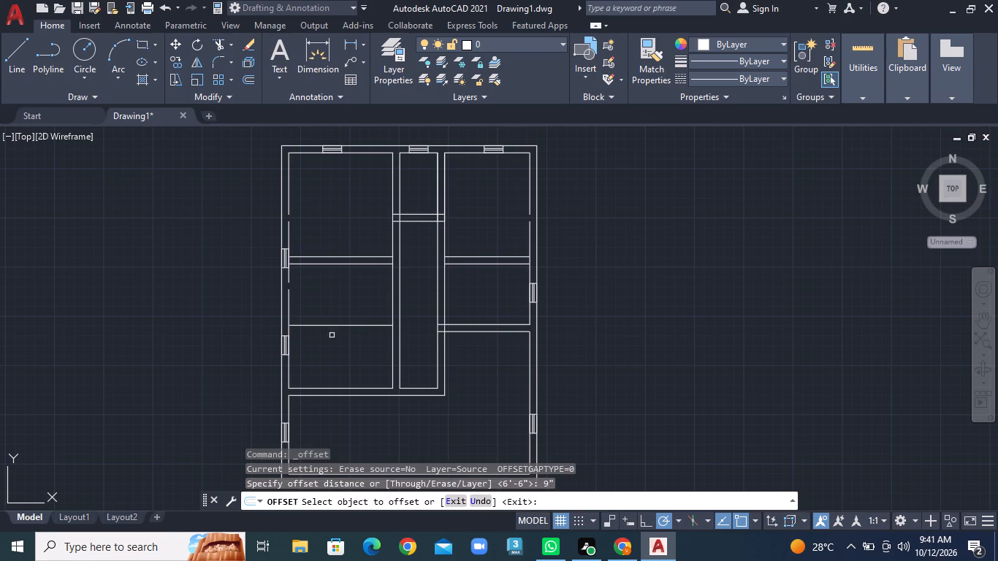
left_click(333, 326)
left_click(333, 340)
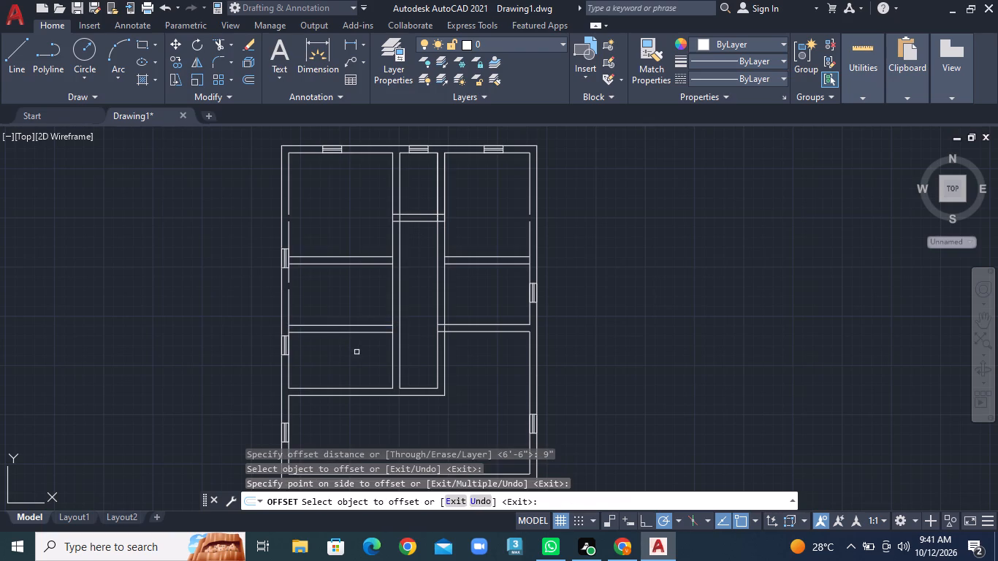
Offset the lower line of the second left-hand partition 10'5" downward into the large bottom room.
middle_click_drag(358, 354, 360, 281)
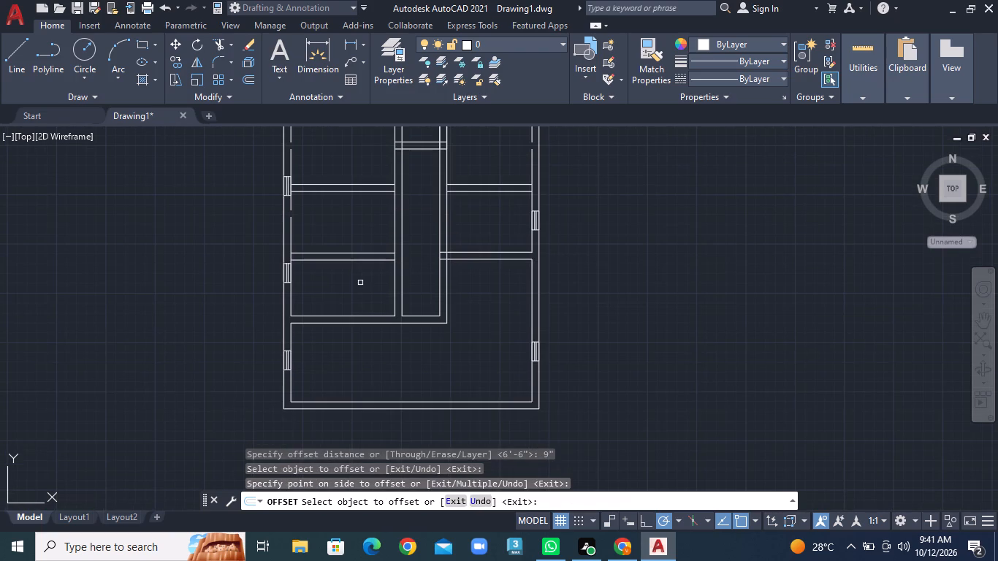
left_click(248, 77)
key("1")
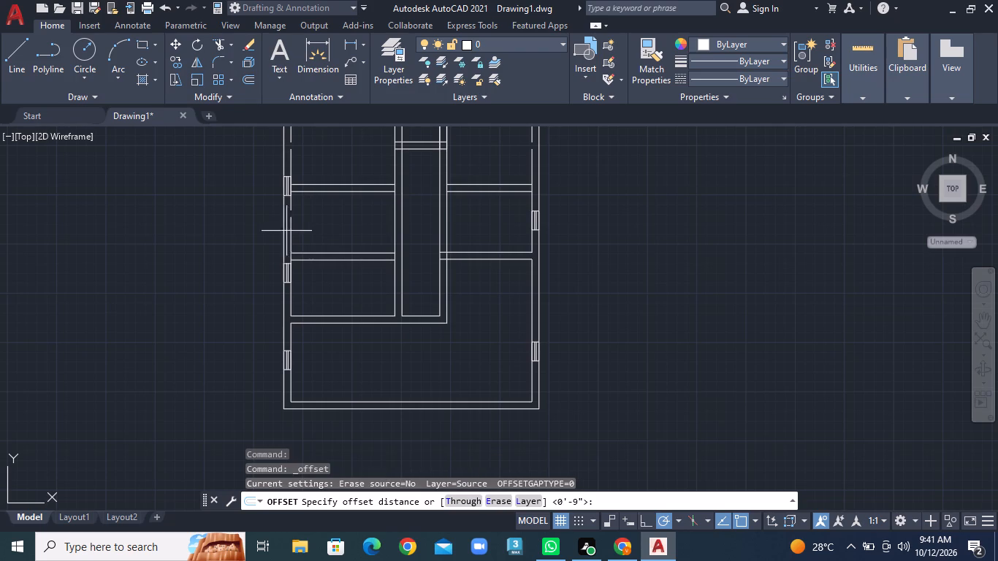
key("0")
key("apostrophe")
key("5")
key("shift+quotedbl")
key("Return")
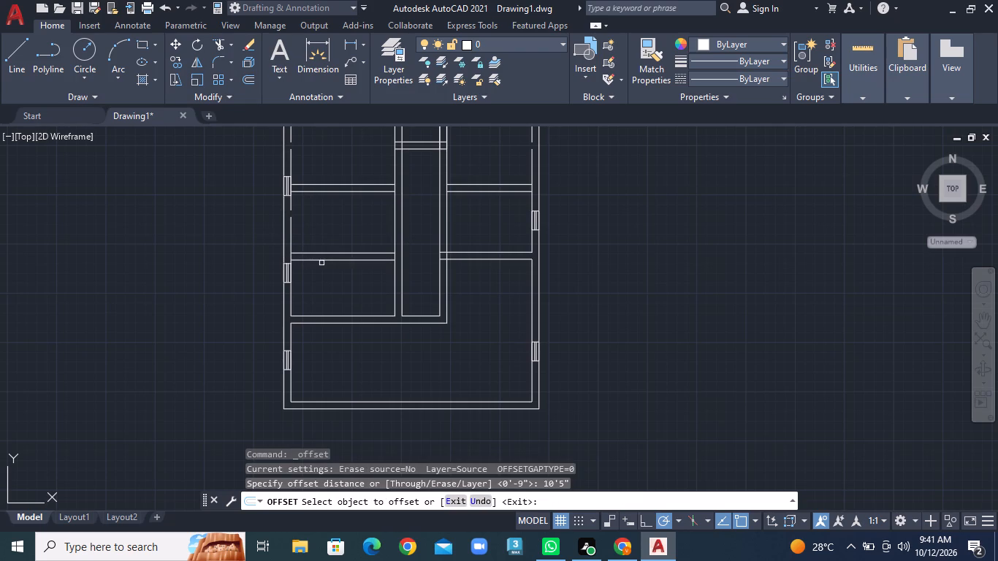
left_click(327, 261)
left_click(327, 310)
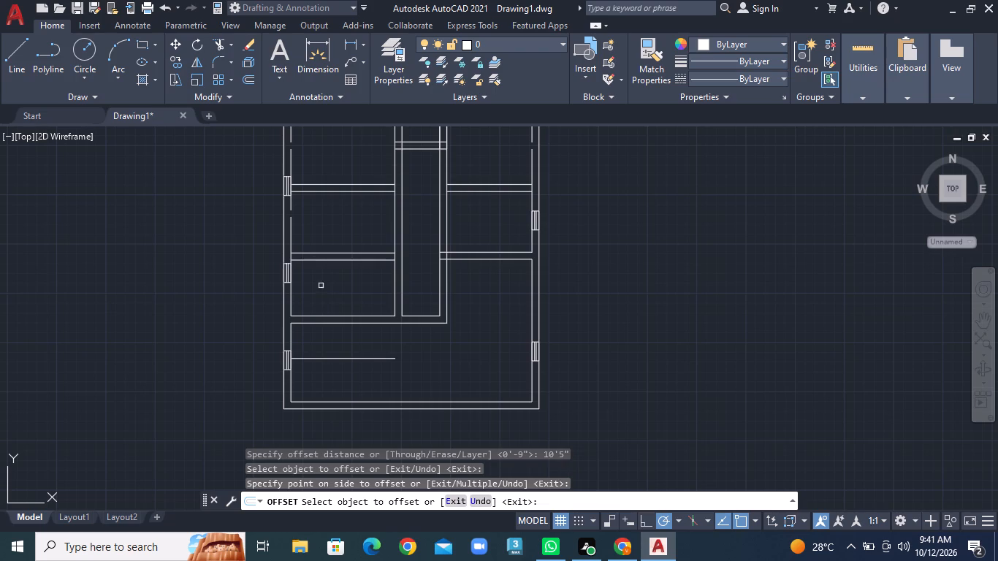
Offset the new line in the bottom room 9" downward to form the partition's other face.
left_click(250, 80)
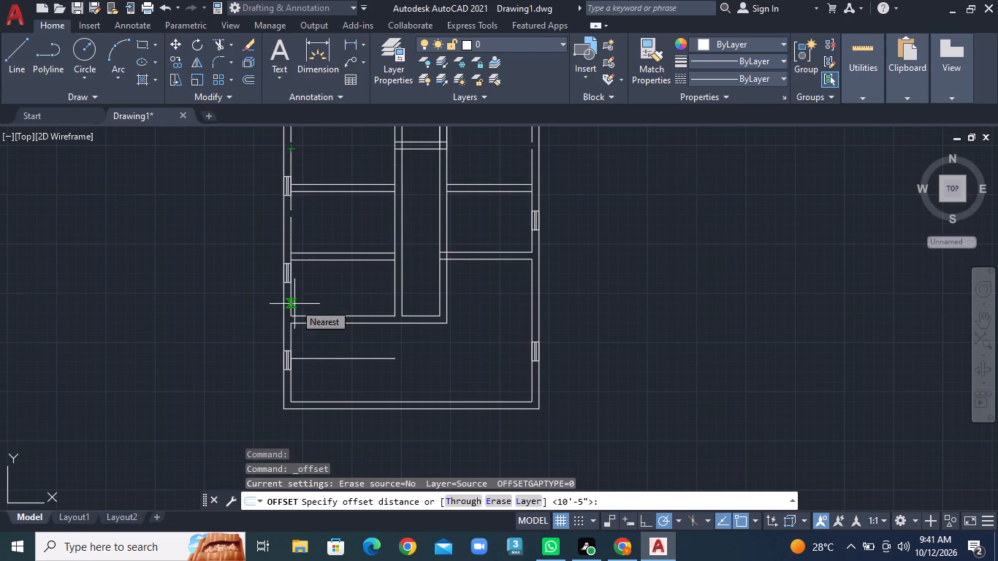
key("9")
key("shift+quotedbl")
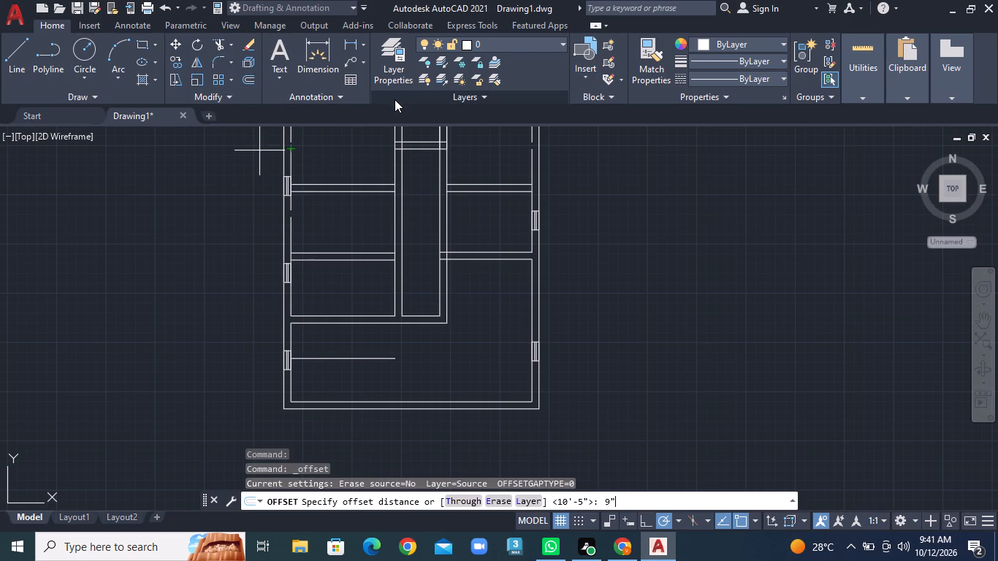
key("Return")
left_click(350, 360)
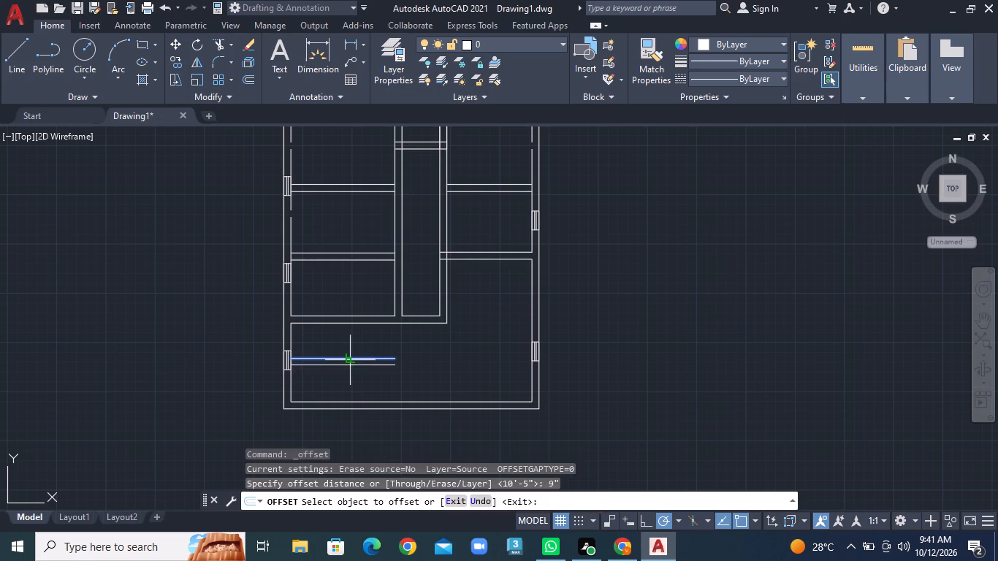
left_click(350, 368)
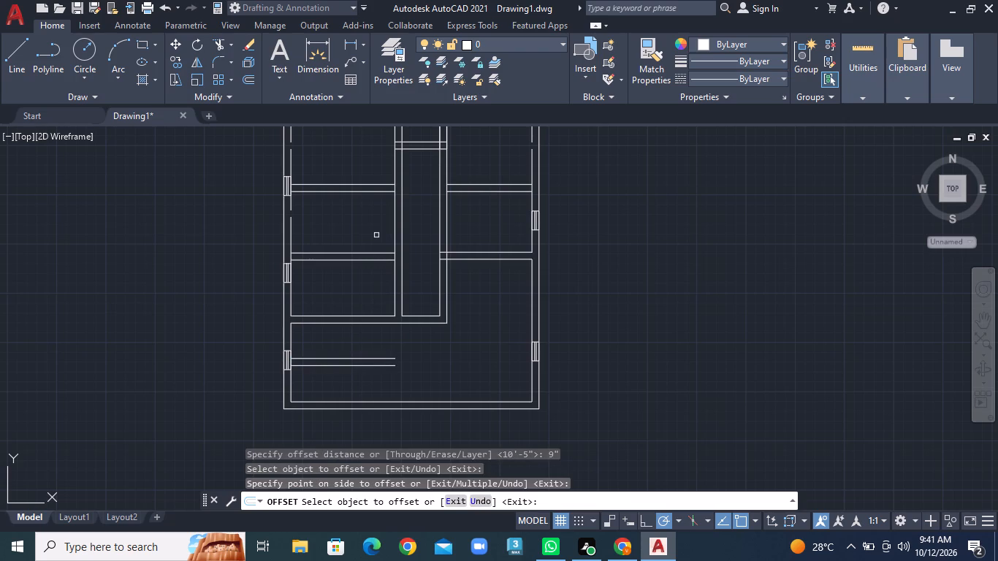
Trim away the old horizontal partition lines below the lower left-hand room and across the bottom end of the corridor.
left_click(18, 51)
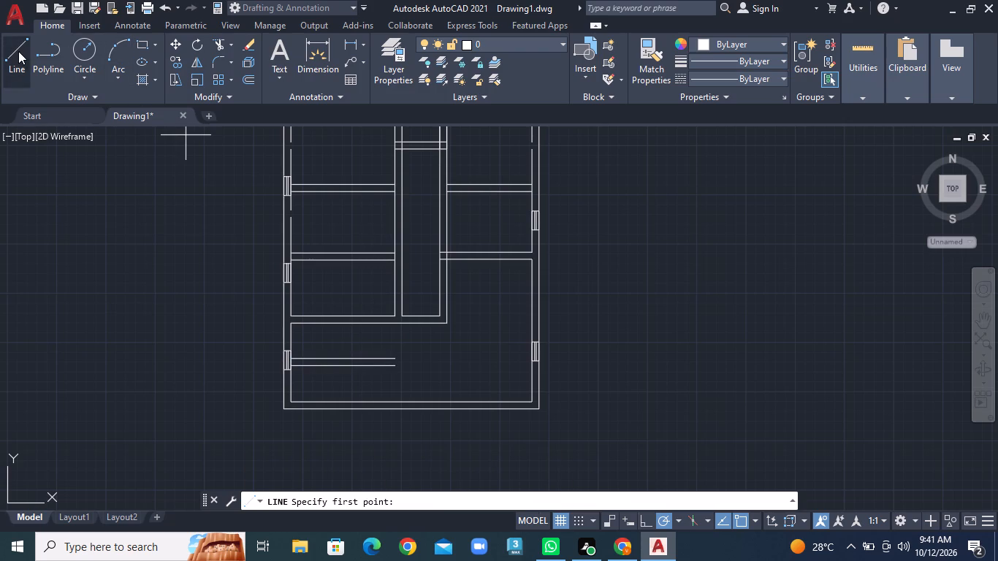
left_click(232, 45)
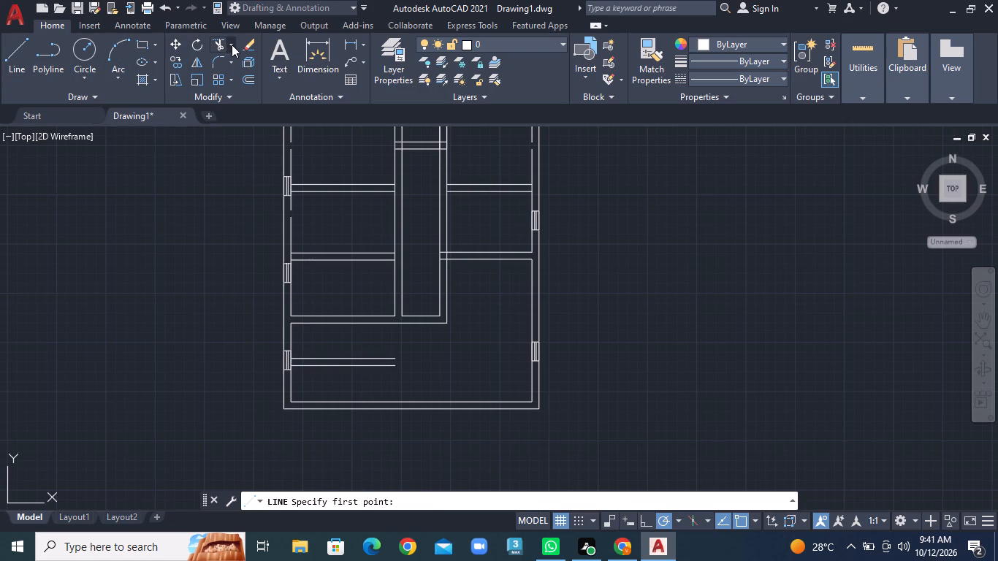
left_click(235, 65)
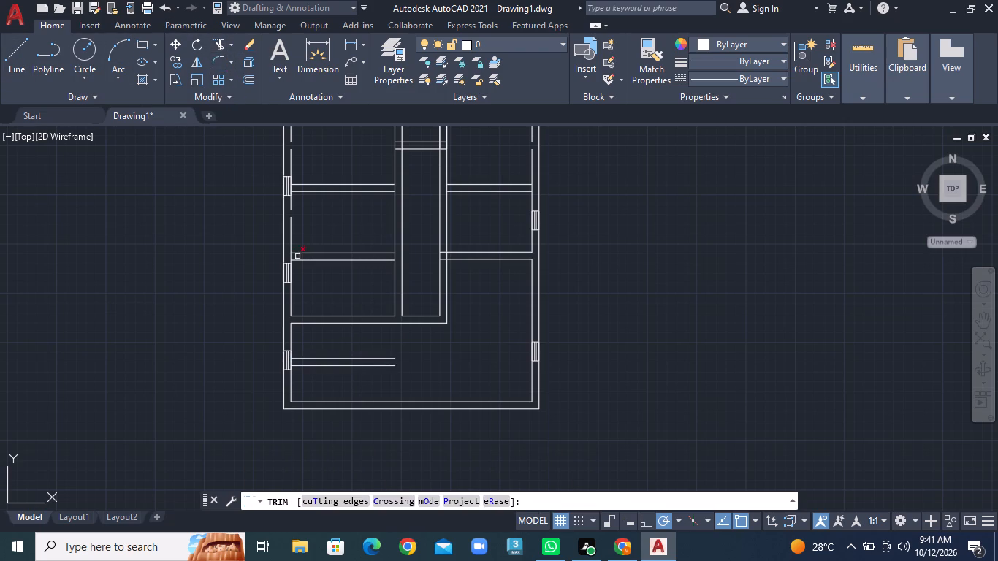
scroll(351, 237, "down", 2)
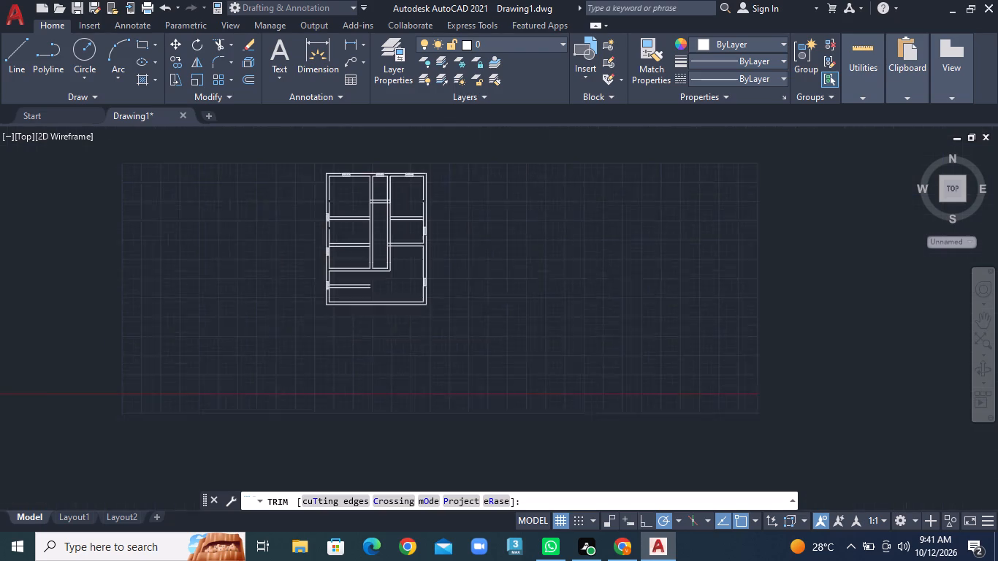
scroll(343, 245, "up", 2)
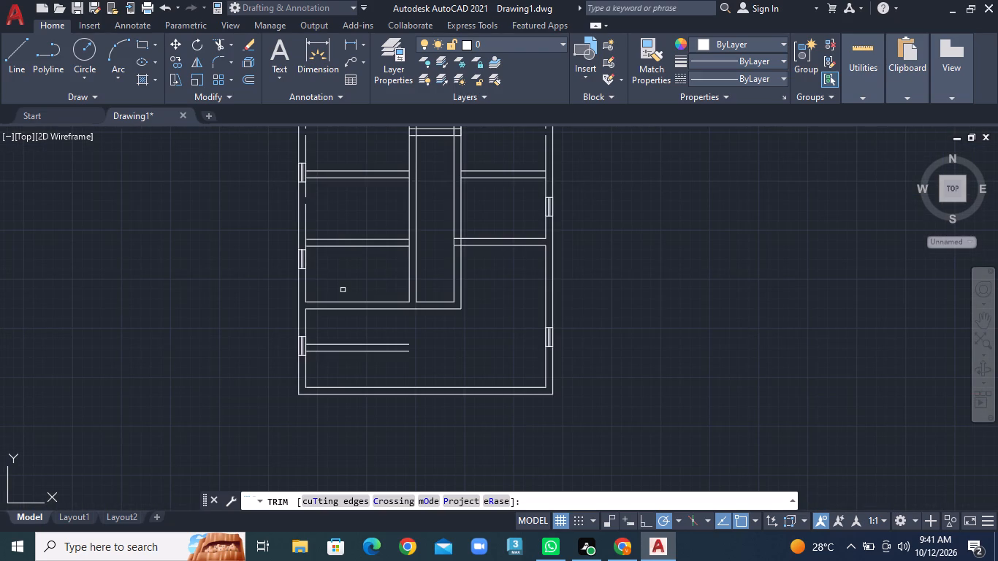
left_click(343, 291)
left_click(343, 319)
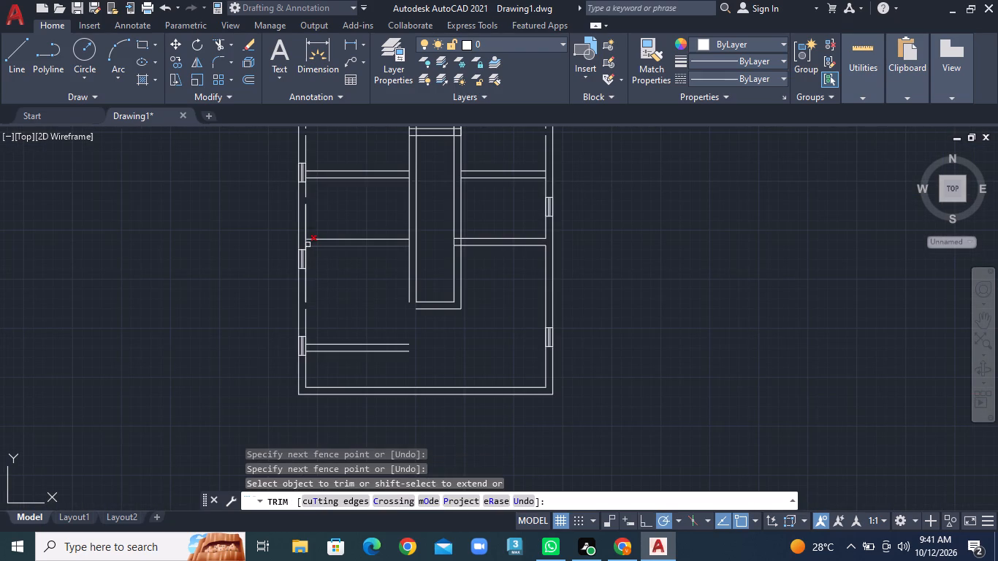
left_click(441, 286)
left_click(443, 308)
left_click(441, 318)
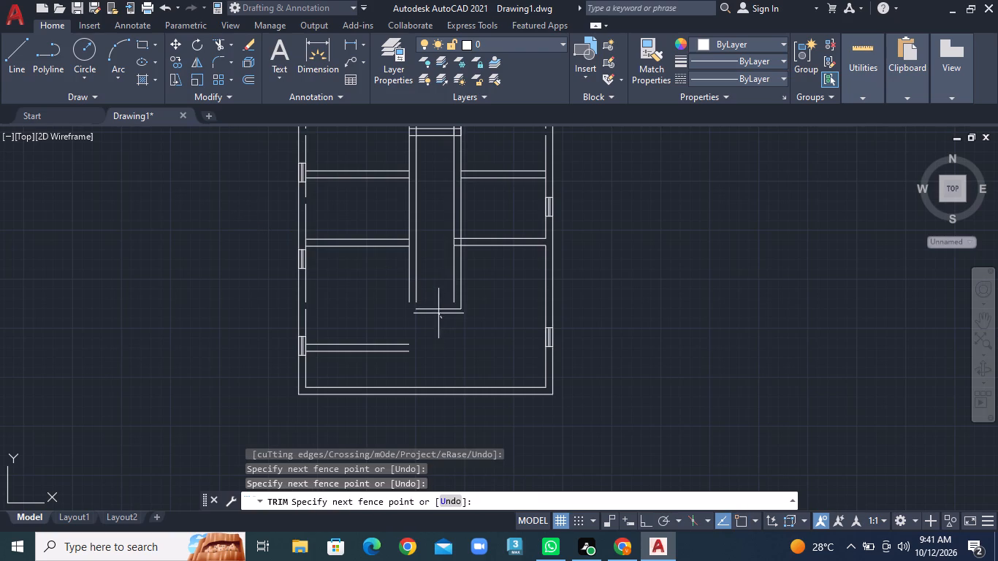
left_click(440, 298)
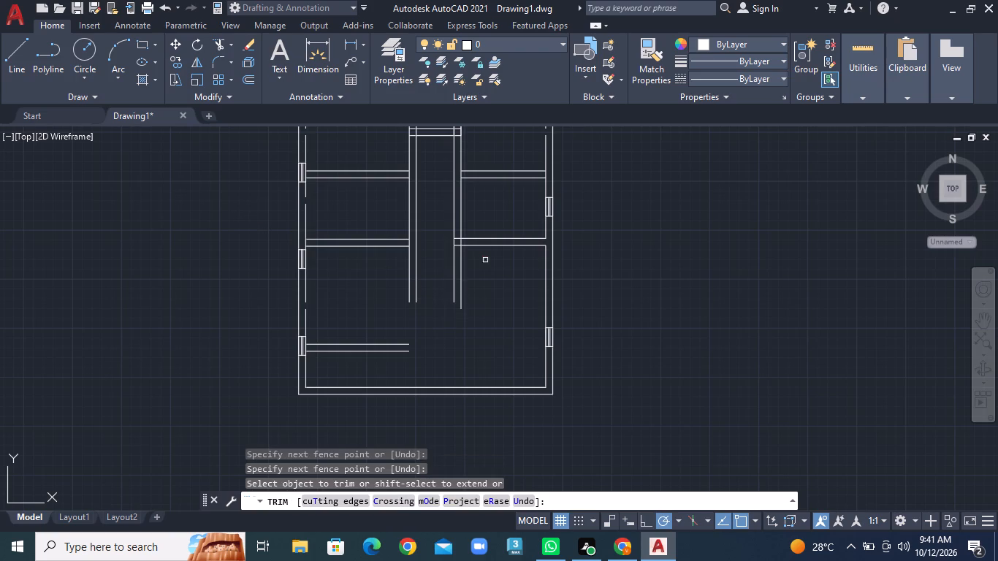
Offset the lower line of the upper right-hand partition 10'10" downward into the room below.
middle_click_drag(498, 248, 384, 314)
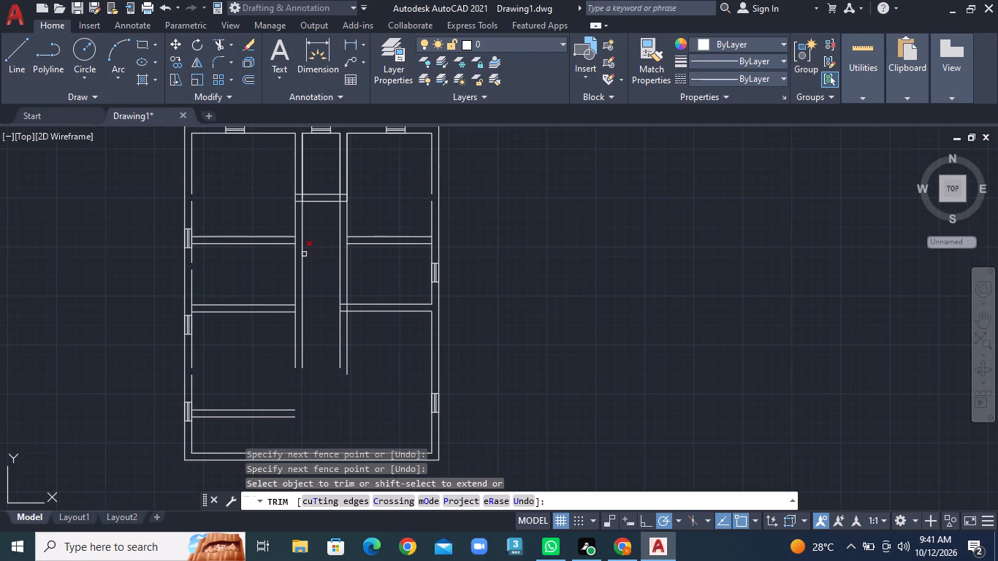
left_click(248, 77)
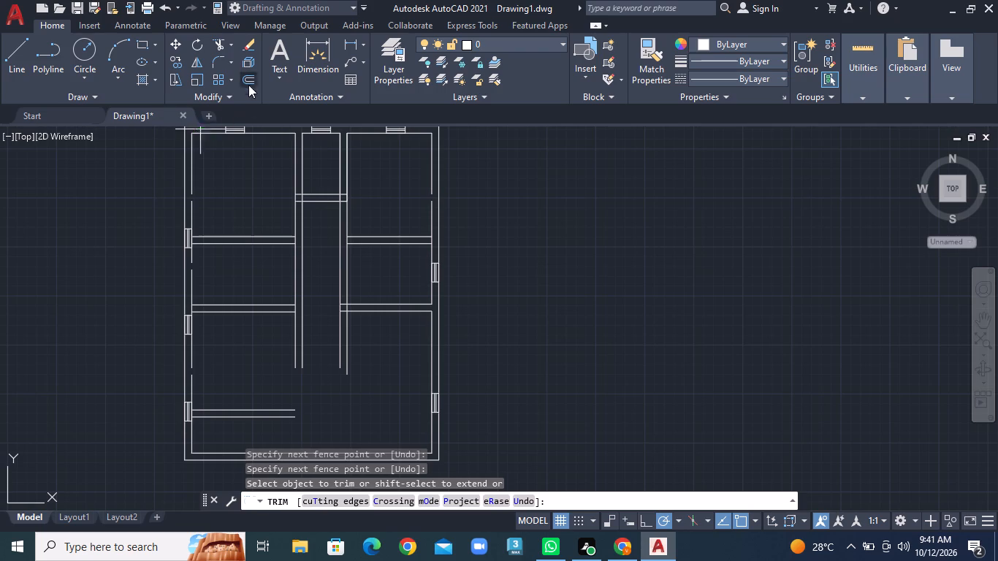
type("10'10\"")
key("Return")
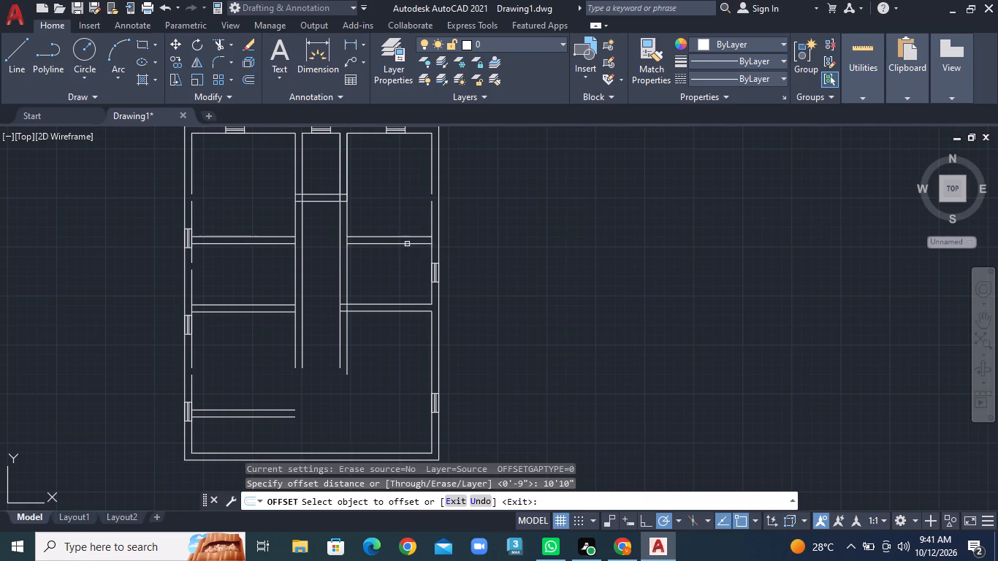
left_click(407, 244)
left_click(396, 310)
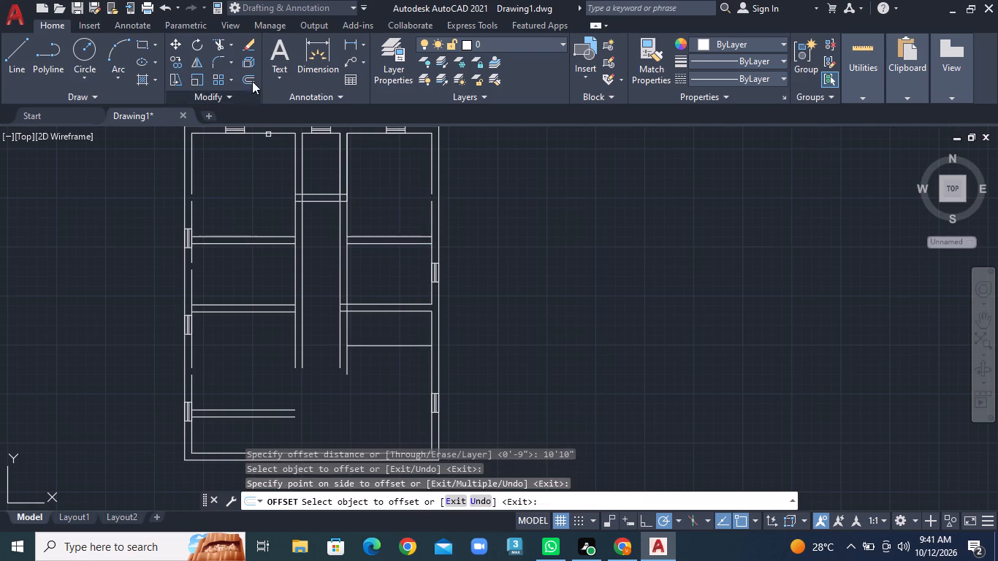
Offset the new right-hand line 9" downward to form the partition's other face.
left_click(250, 72)
type("9\"")
key("Return")
left_click(392, 346)
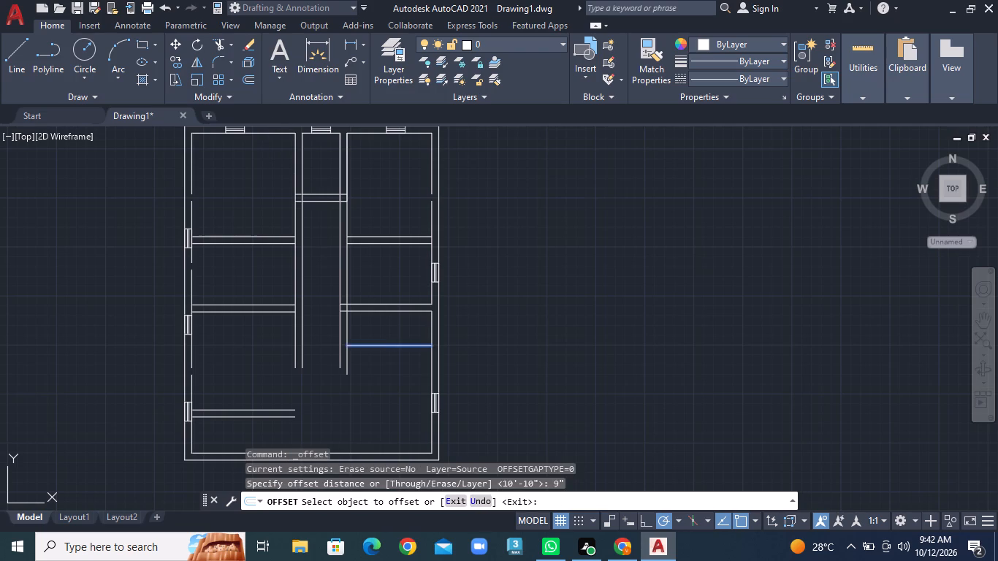
left_click(392, 362)
Trim away the old right-hand partition lines between the corridor wall and the outer wall, above the new partition.
left_click(235, 40)
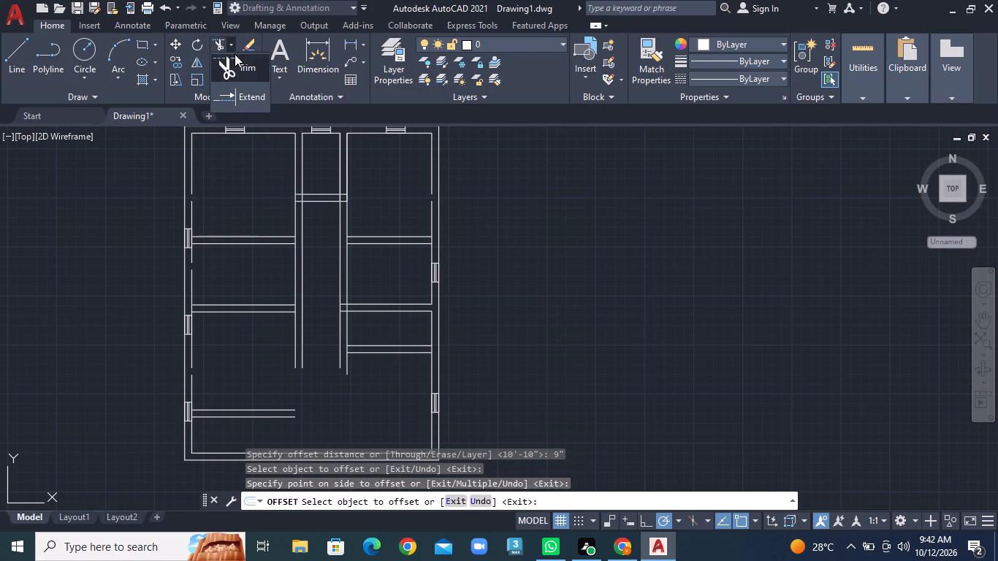
left_click(236, 68)
left_click(392, 285)
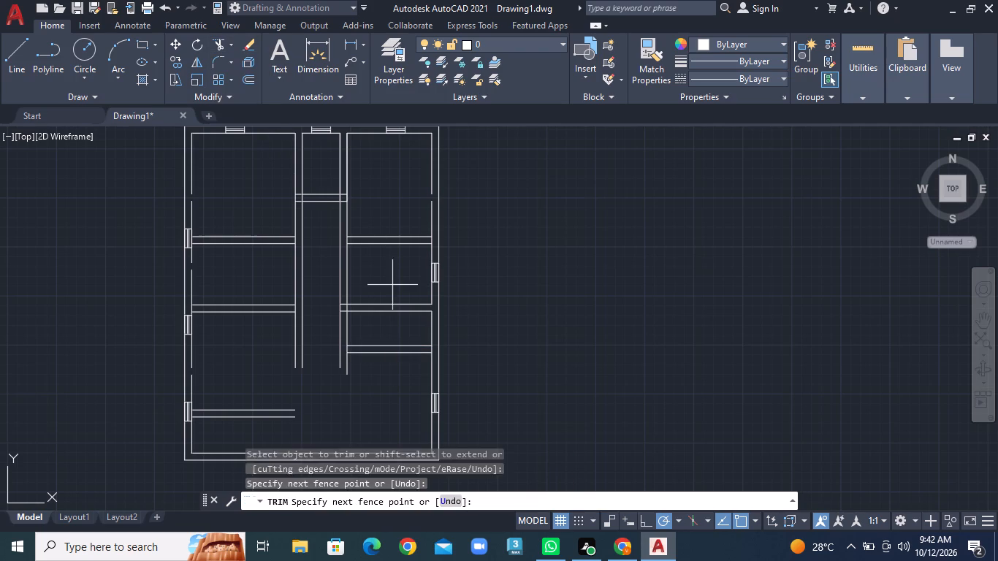
left_click(388, 324)
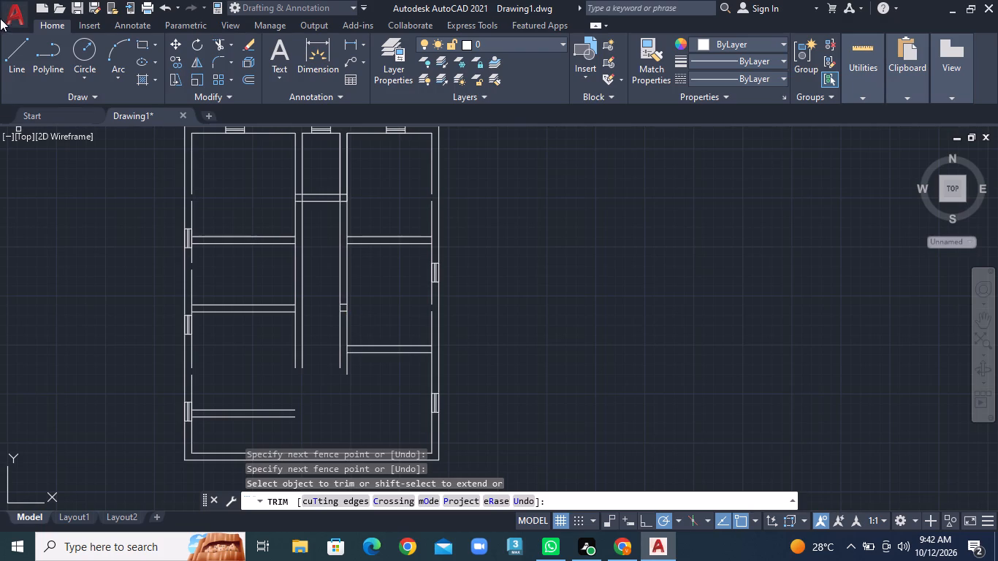
Draw two lines continuing both faces of the bottom left-hand partition across to the right-hand outer wall.
left_click(10, 59)
middle_click_drag(405, 378, 426, 275)
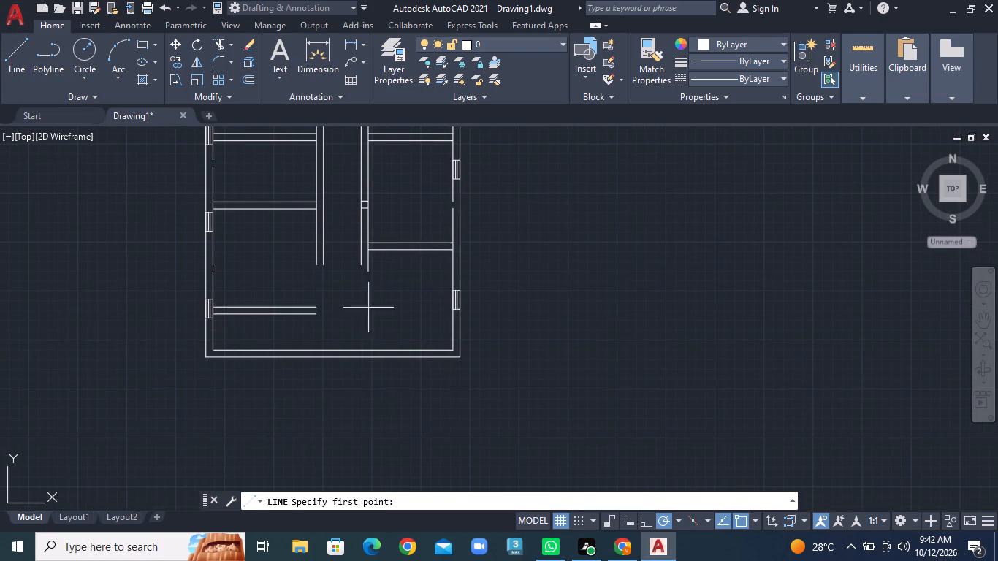
left_click(313, 308)
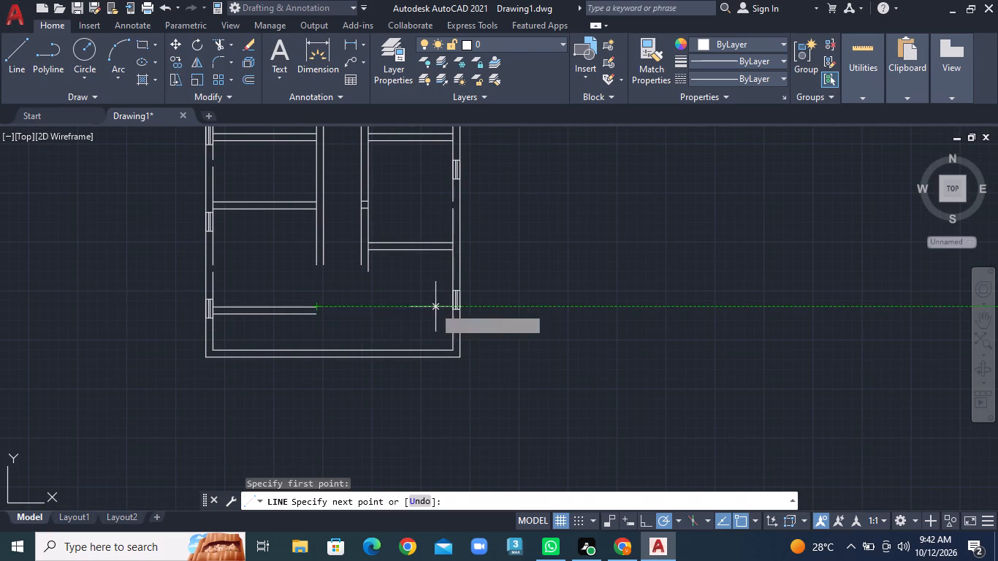
left_click(454, 305)
right_click(454, 305)
left_click(467, 310)
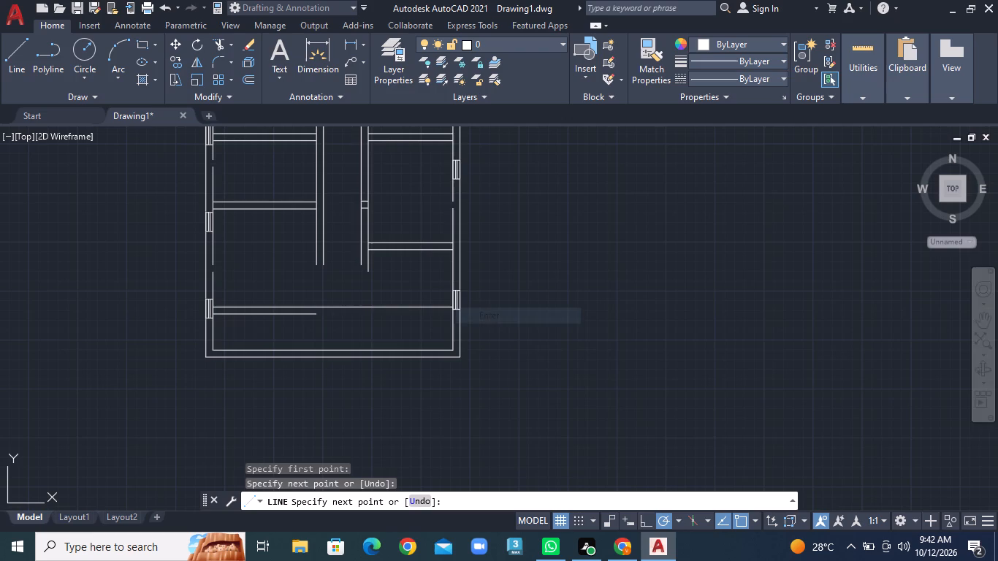
right_click(540, 326)
left_click(256, 94)
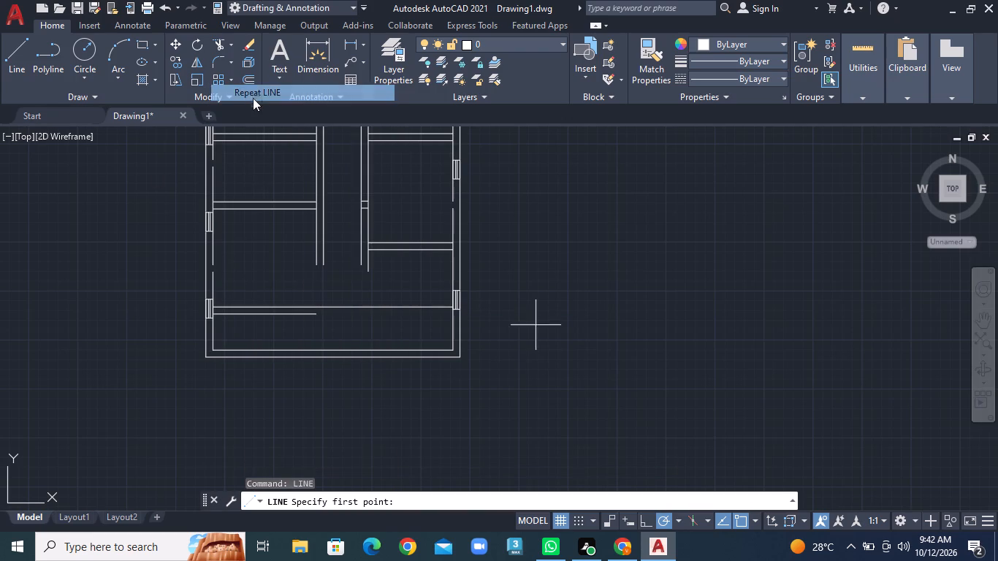
left_click(314, 316)
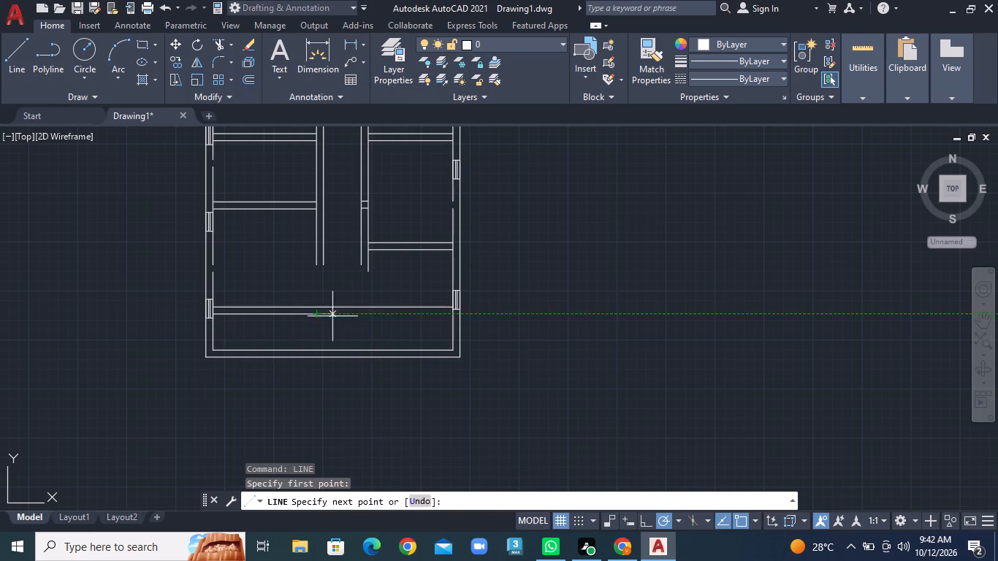
left_click(454, 316)
right_click(454, 316)
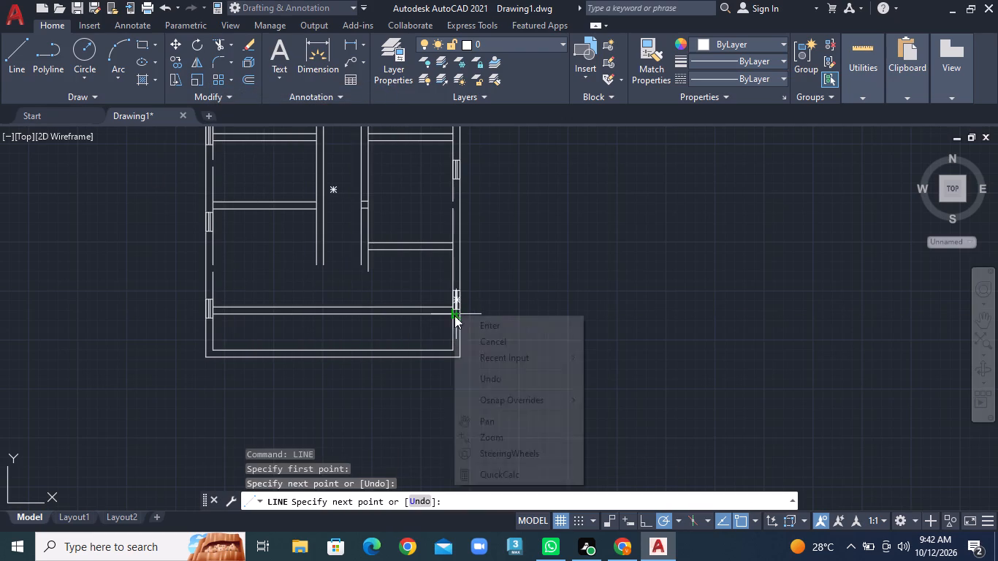
left_click(480, 323)
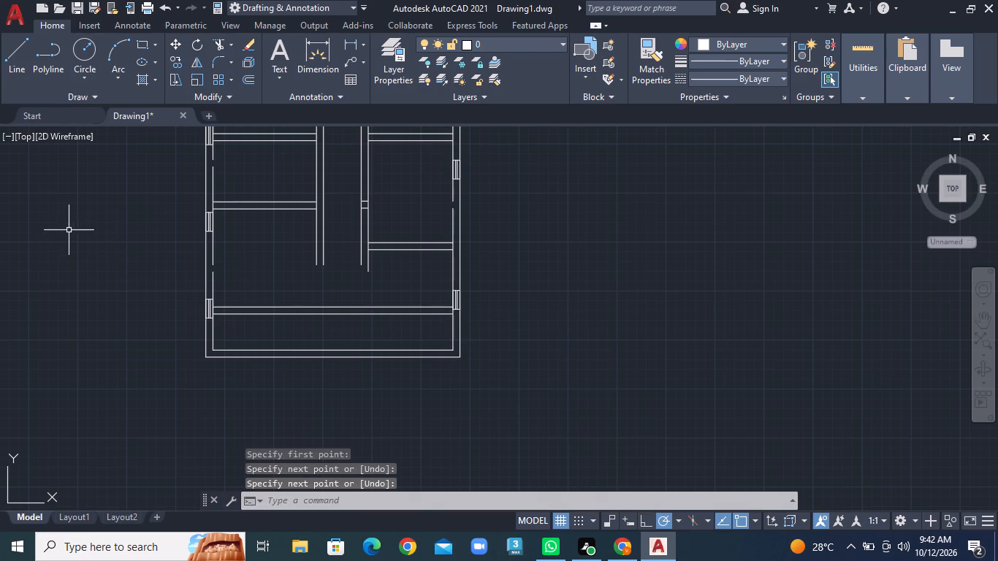
Draw two lines continuing both faces of the corridor's left wall down to the bottom partition.
left_click(3, 58)
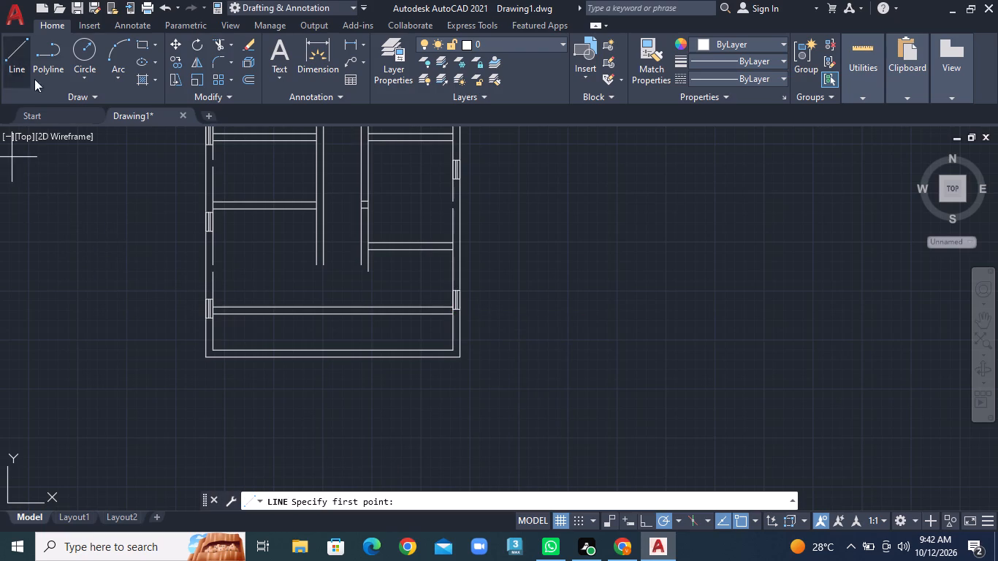
left_click(313, 266)
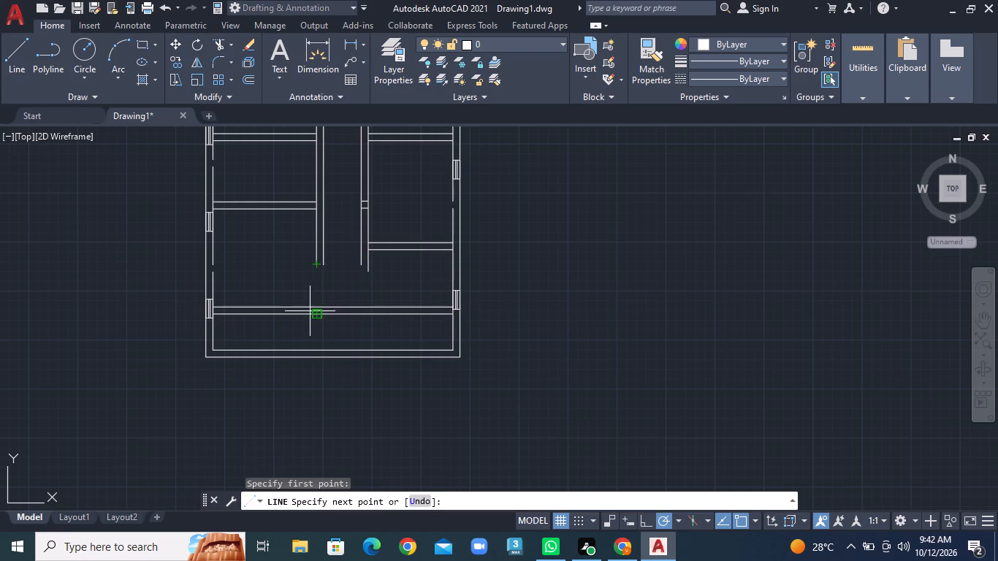
left_click(313, 306)
right_click(313, 306)
left_click(335, 312)
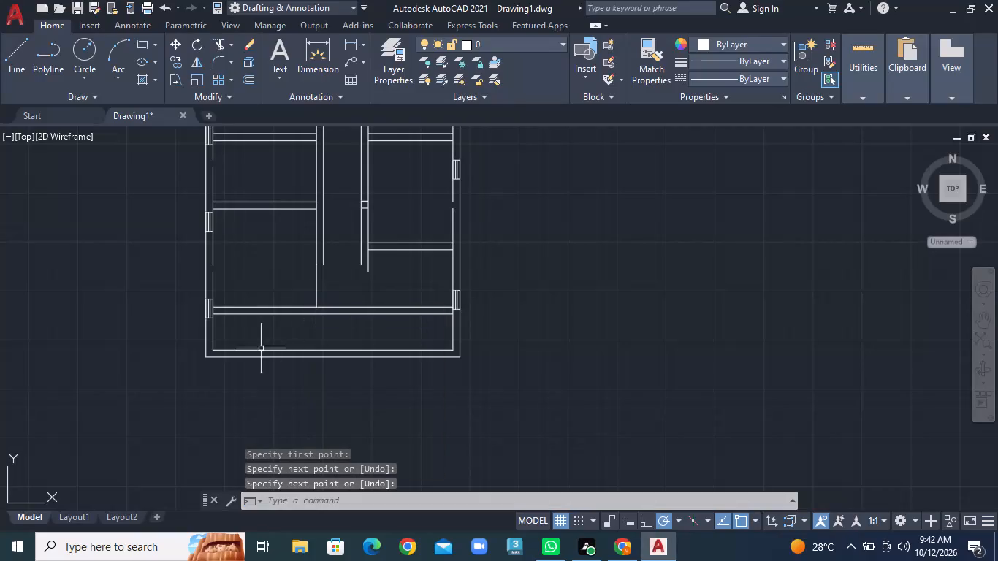
right_click(96, 380)
left_click(148, 112)
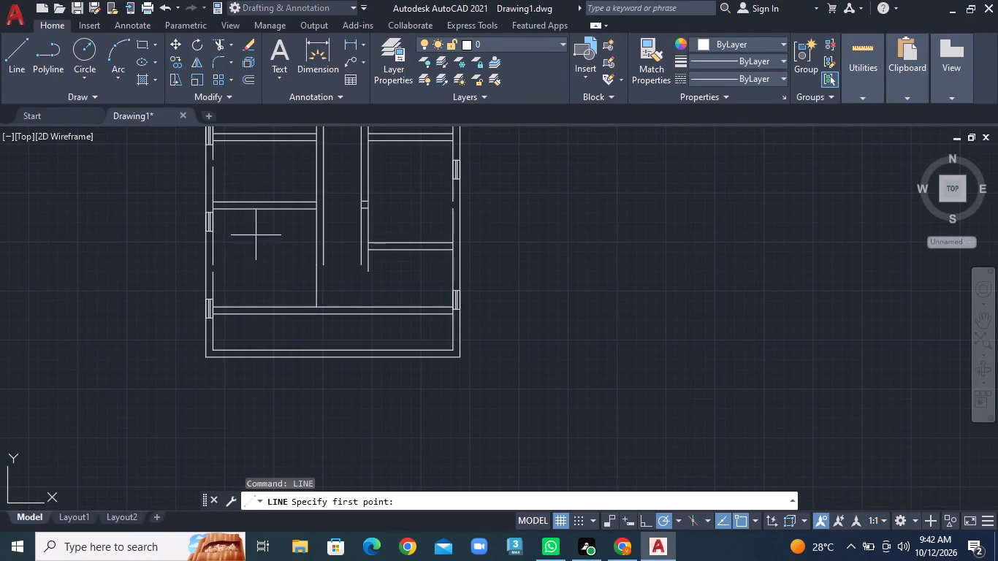
left_click(324, 267)
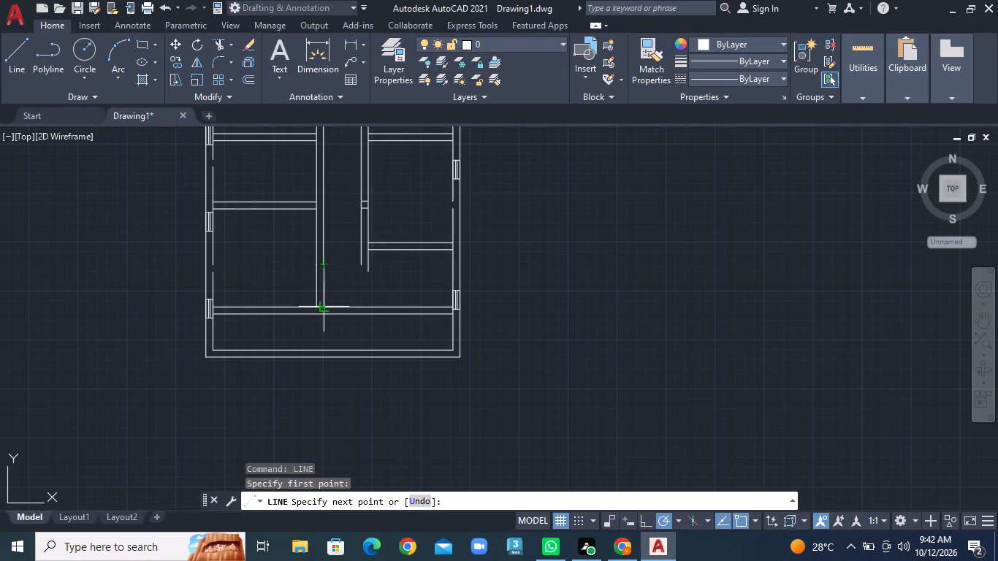
left_click(320, 309)
right_click(320, 309)
left_click(327, 318)
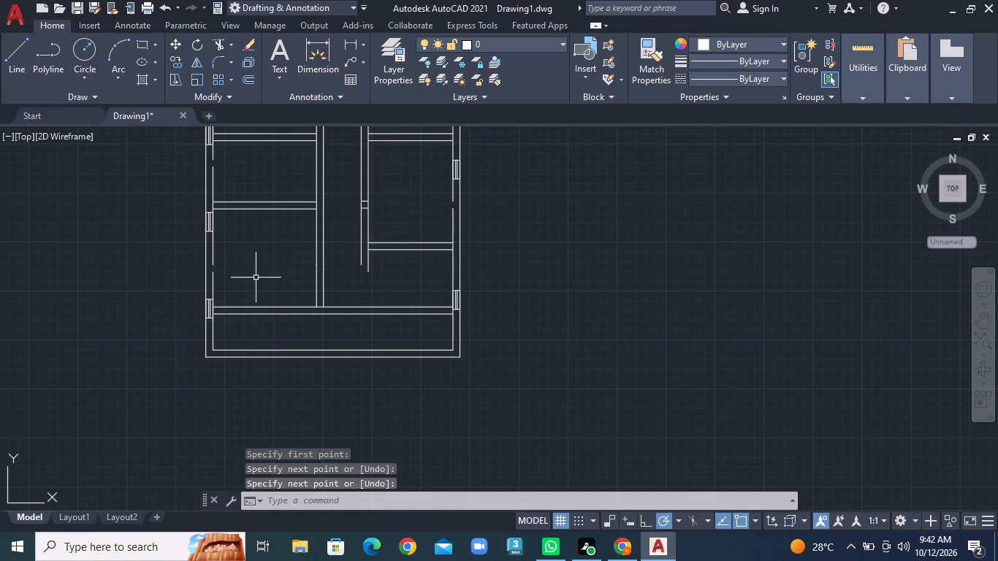
Draw two short lines extending both faces of the lower right-hand partition across the corridor's right wall to its left face.
left_click(15, 66)
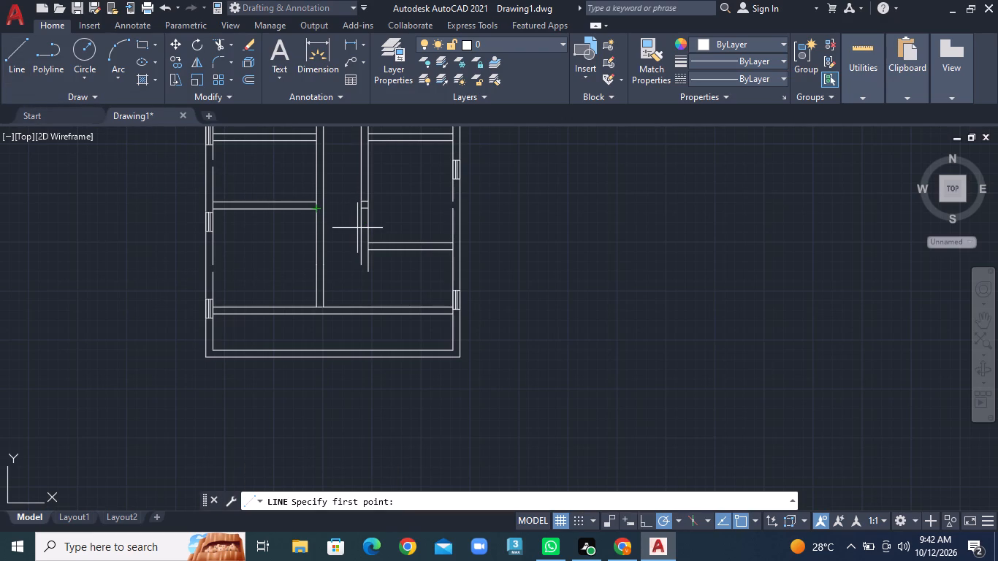
scroll(357, 228, "up", 2)
left_click(387, 262)
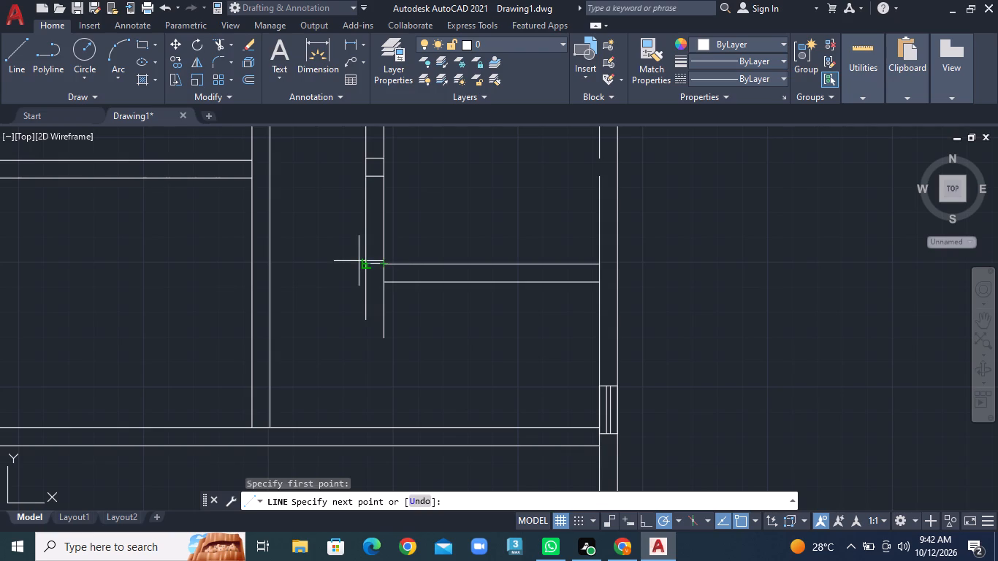
left_click(365, 261)
right_click(365, 261)
left_click(371, 267)
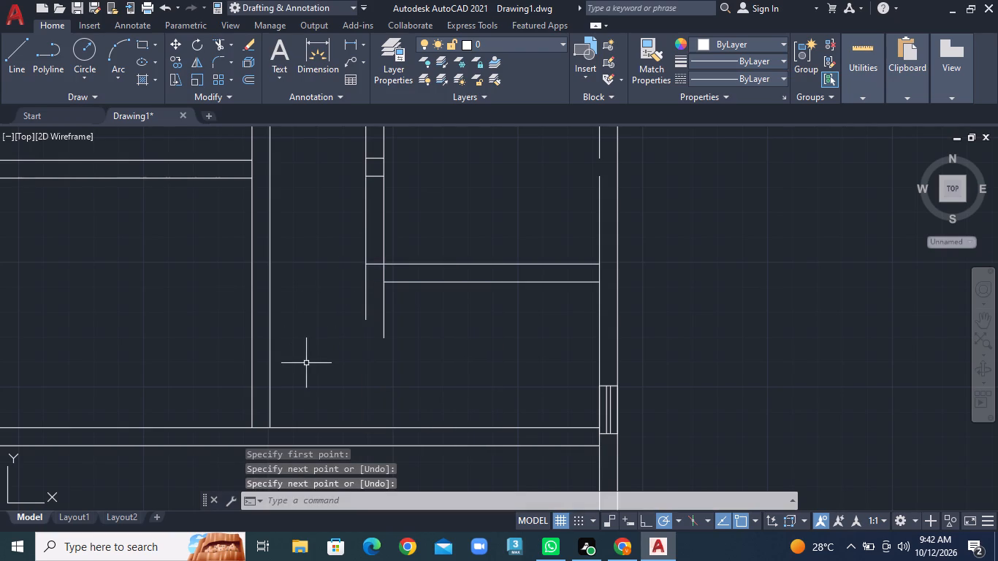
right_click(306, 363)
left_click(366, 98)
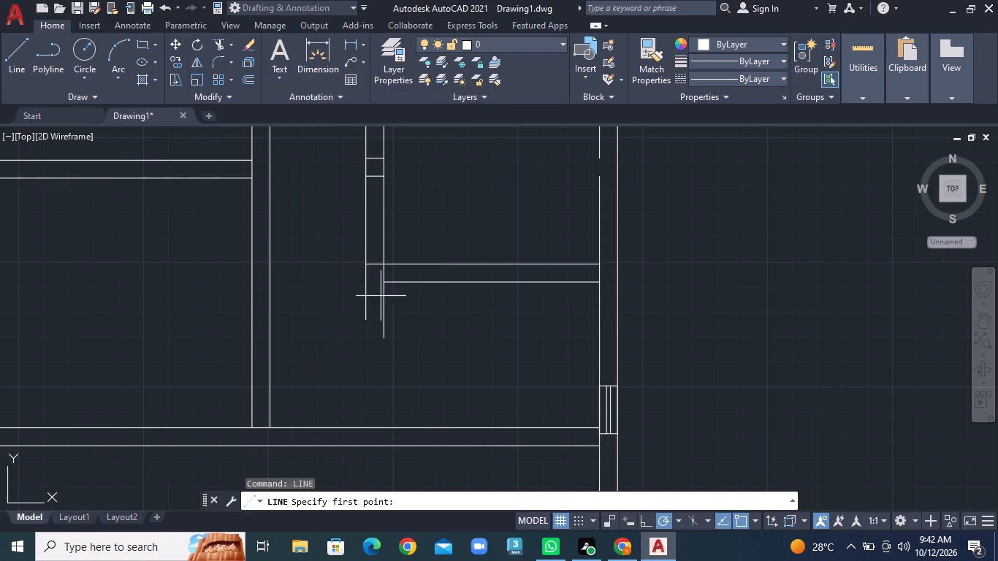
left_click(381, 280)
left_click(367, 280)
right_click(367, 280)
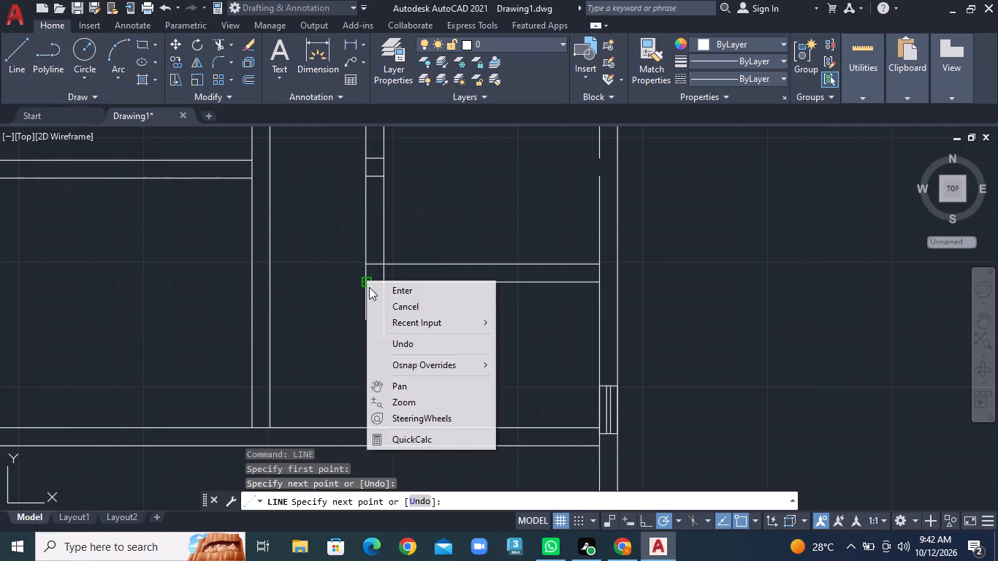
left_click(384, 296)
Trim off both faces of the corridor's right wall where they run past the lower right-hand partition.
left_click(229, 45)
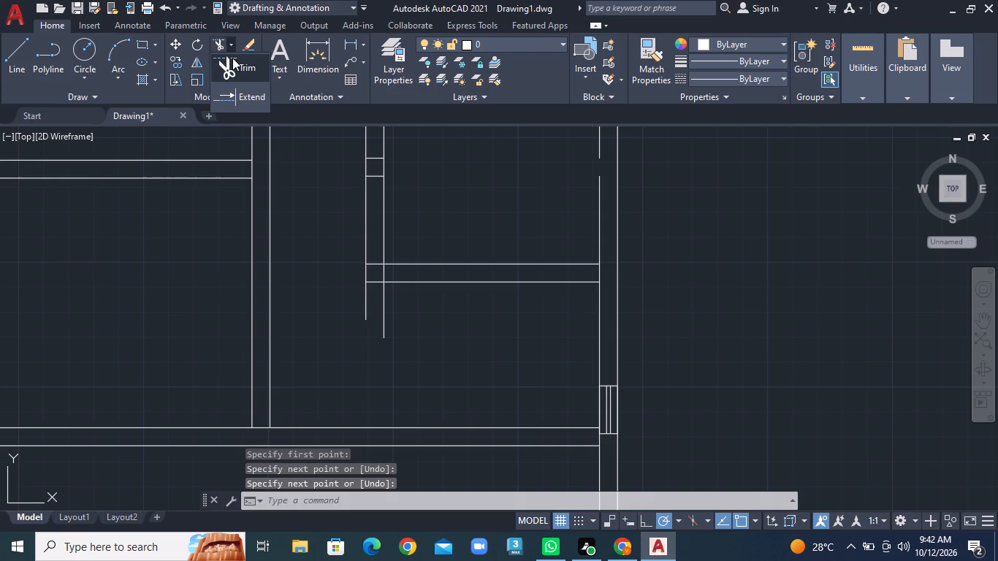
left_click(232, 58)
left_click(313, 306)
left_click(418, 304)
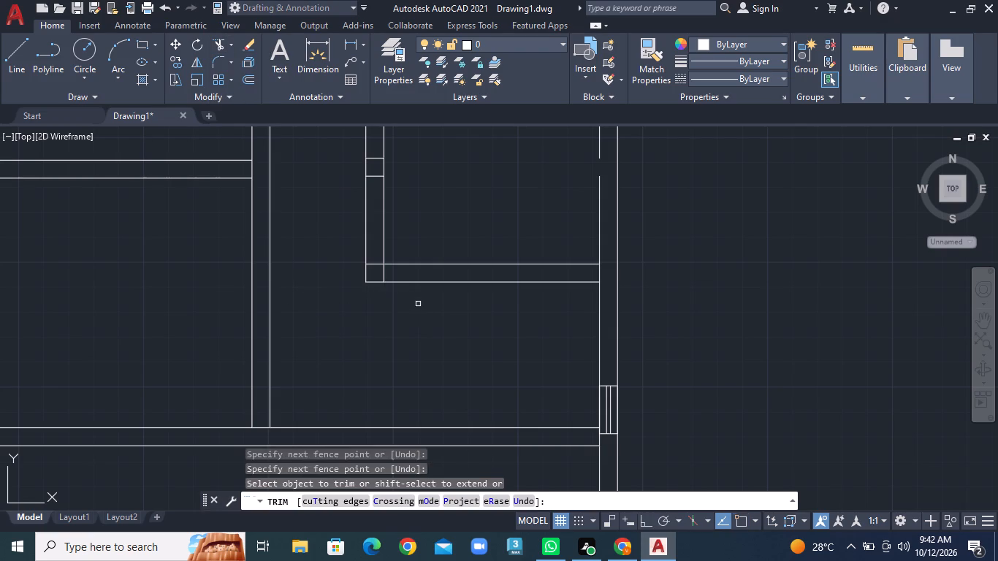
Draw two lines continuing both faces of the lower right-hand partition across the corridor to the far face of its left wall.
scroll(411, 305, "down", 3)
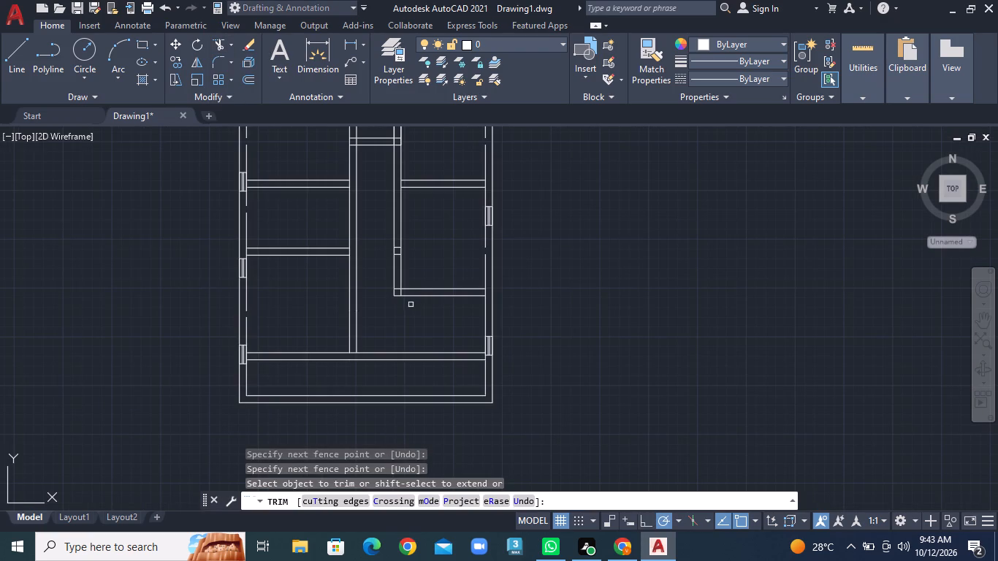
middle_click_drag(410, 310, 405, 271)
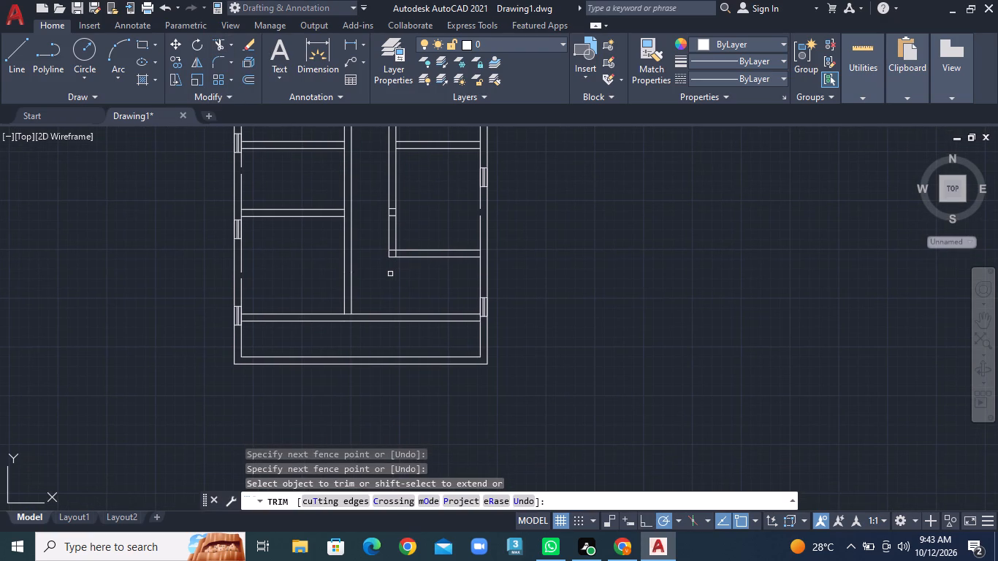
left_click(20, 79)
scroll(435, 262, "up", 2)
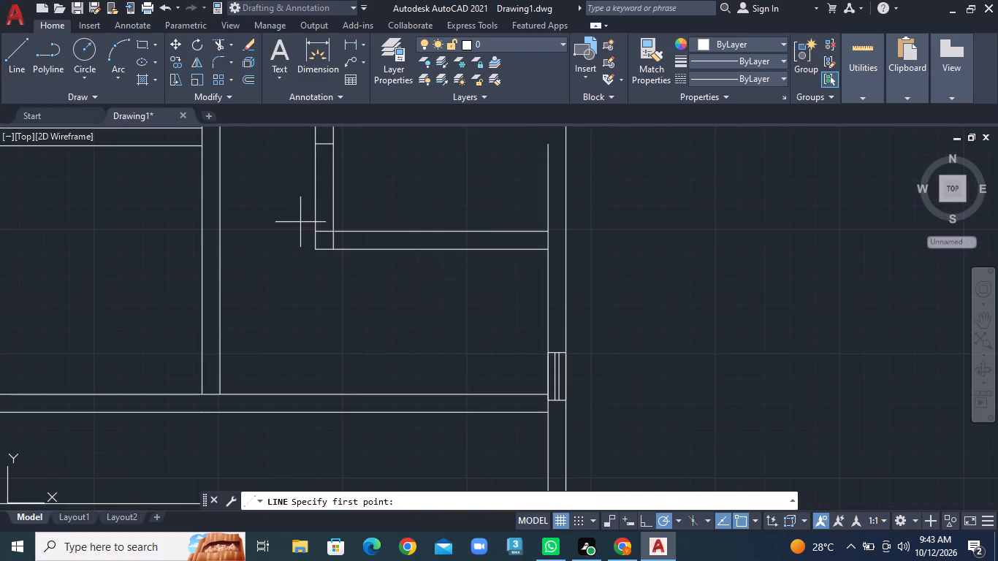
left_click(312, 229)
left_click(207, 226)
right_click(207, 226)
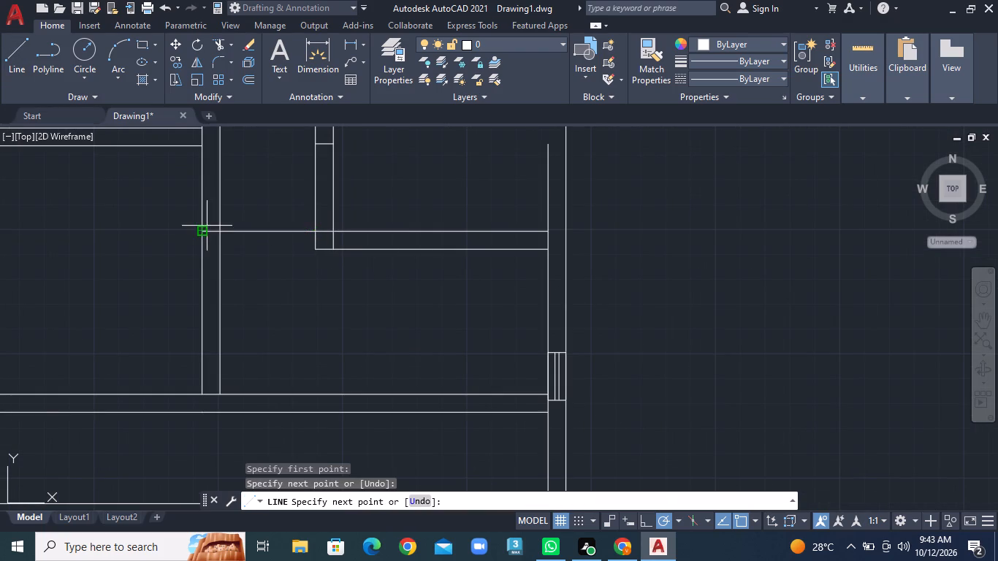
left_click(224, 235)
left_click(4, 66)
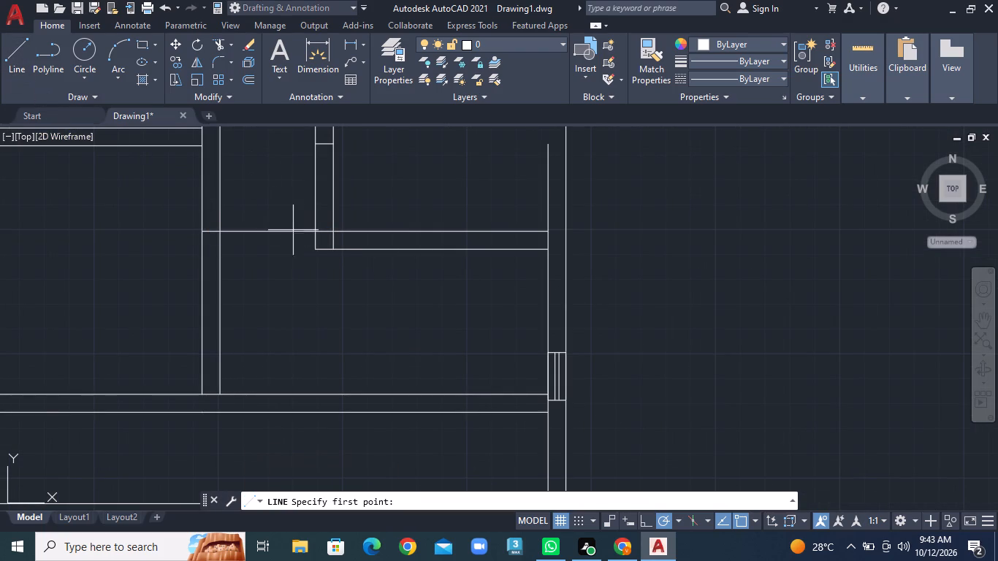
left_click(314, 251)
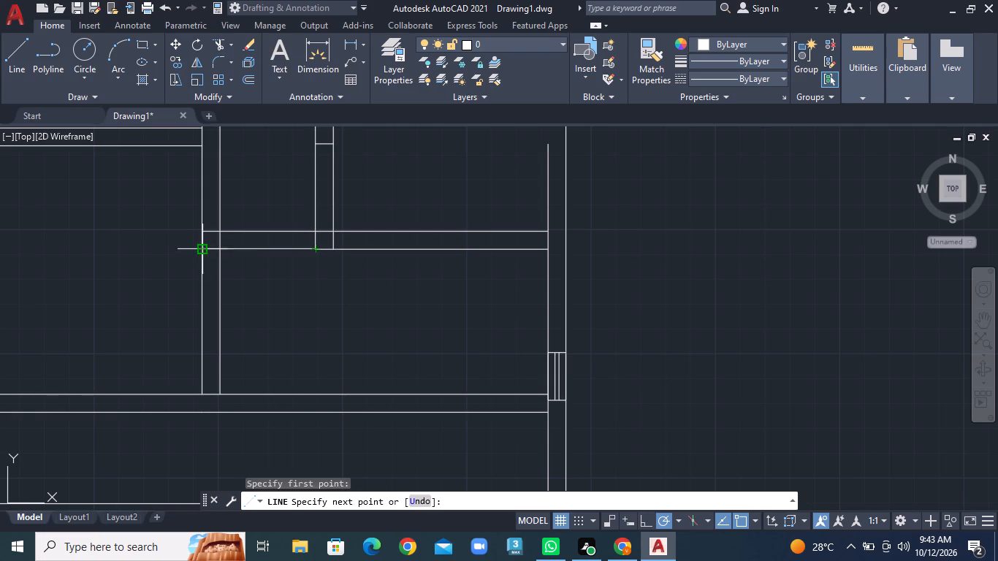
left_click(205, 251)
right_click(205, 251)
left_click(237, 265)
Offset the lower segment of the corridor's left wall inner face 4' to the right, below the new cross partition.
scroll(331, 280, "down", 3)
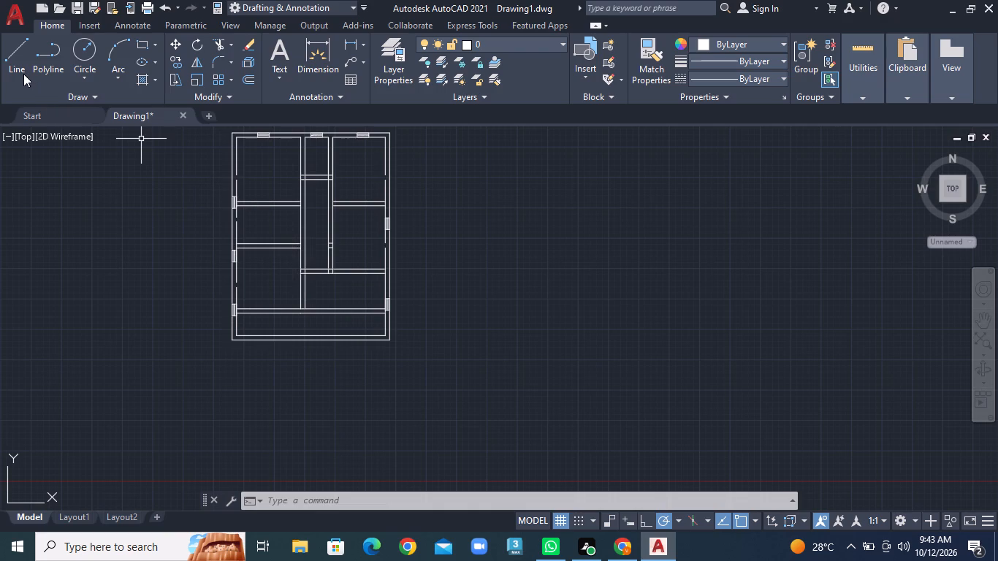
left_click(254, 78)
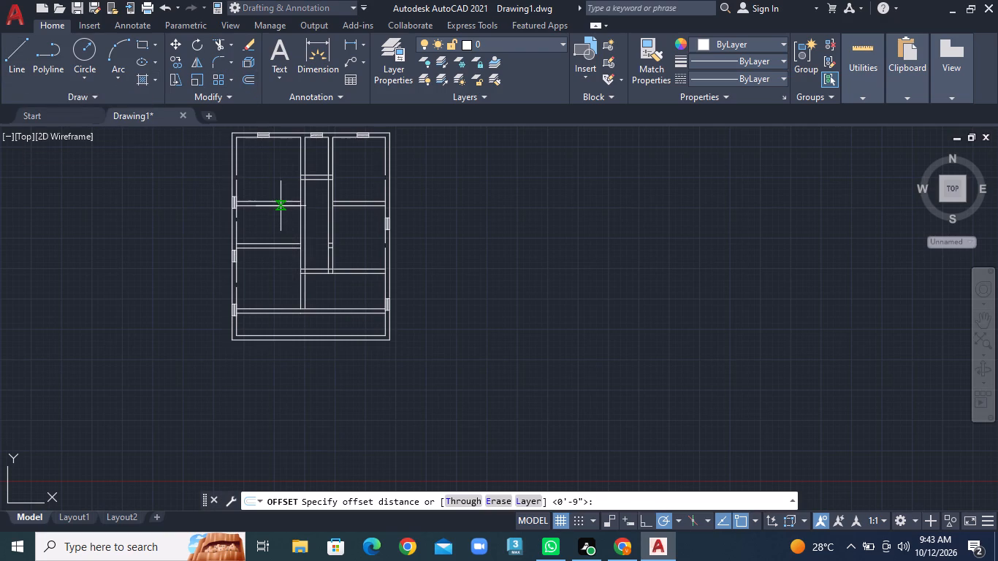
key("4")
key("apostrophe")
key("Return")
scroll(324, 289, "up", 2)
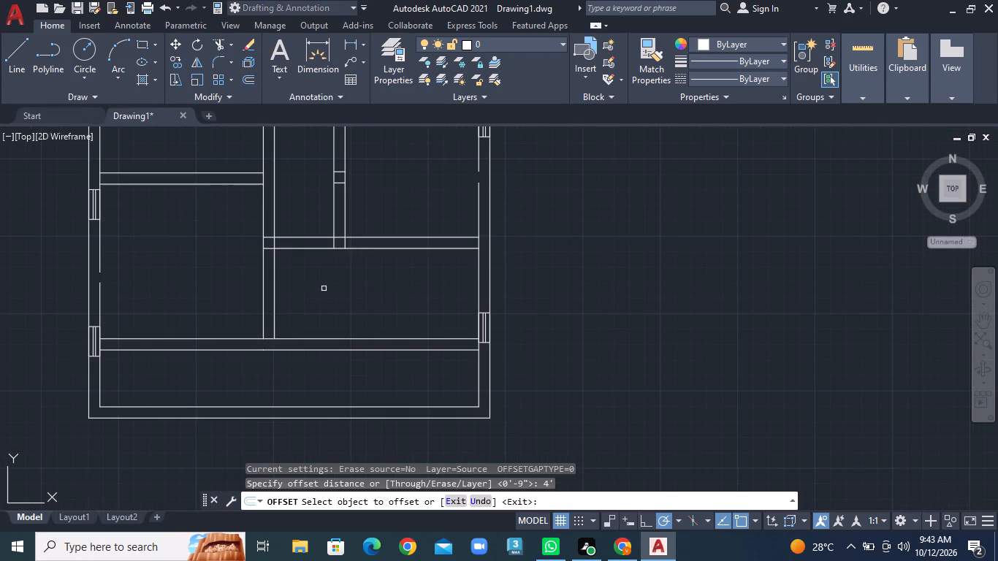
left_click(273, 291)
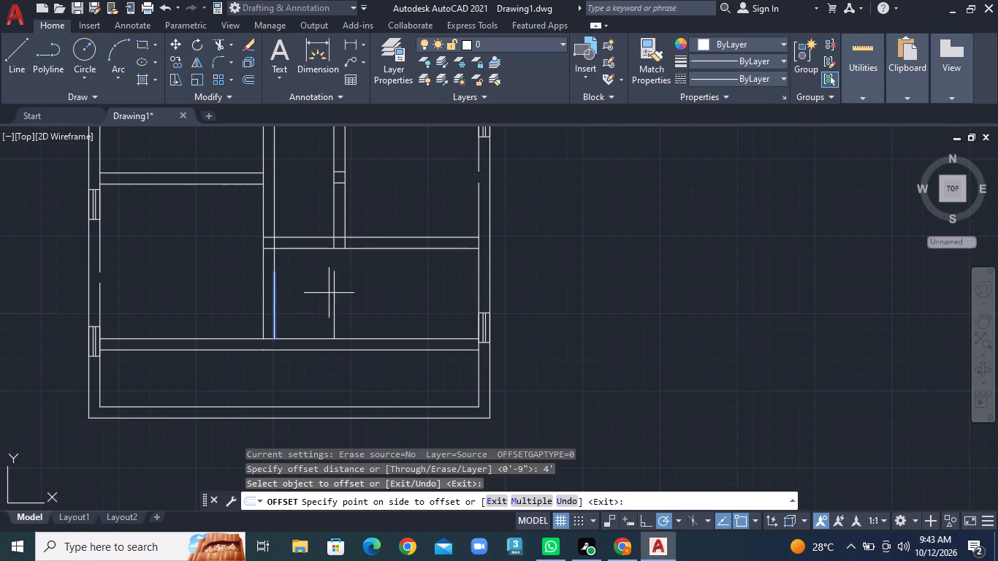
left_click(329, 293)
Draw two lines completing both faces of the new wall between the cross partition and the bottom partition, aligned with the corridor's right wall.
left_click(7, 61)
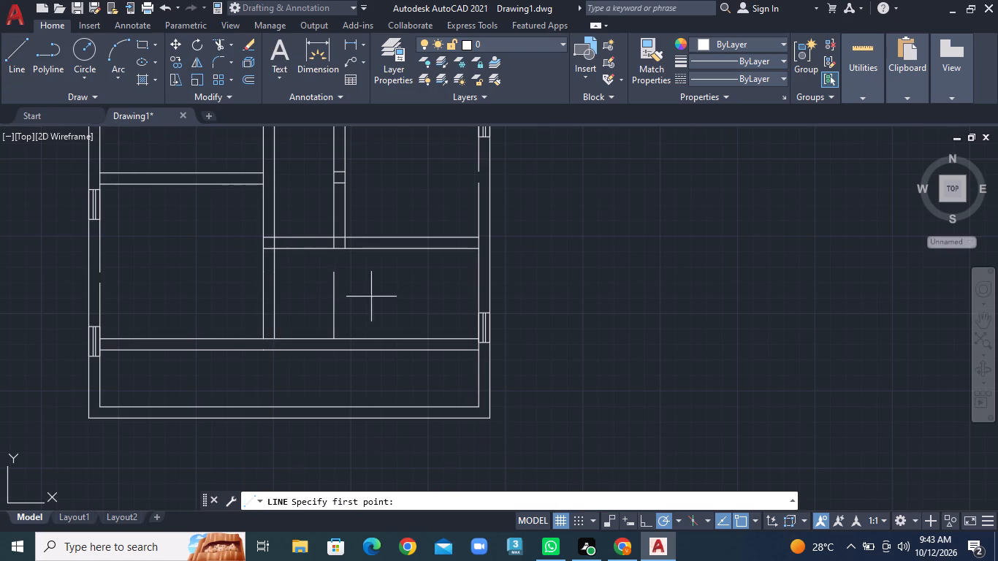
left_click(329, 272)
left_click(333, 247)
right_click(333, 247)
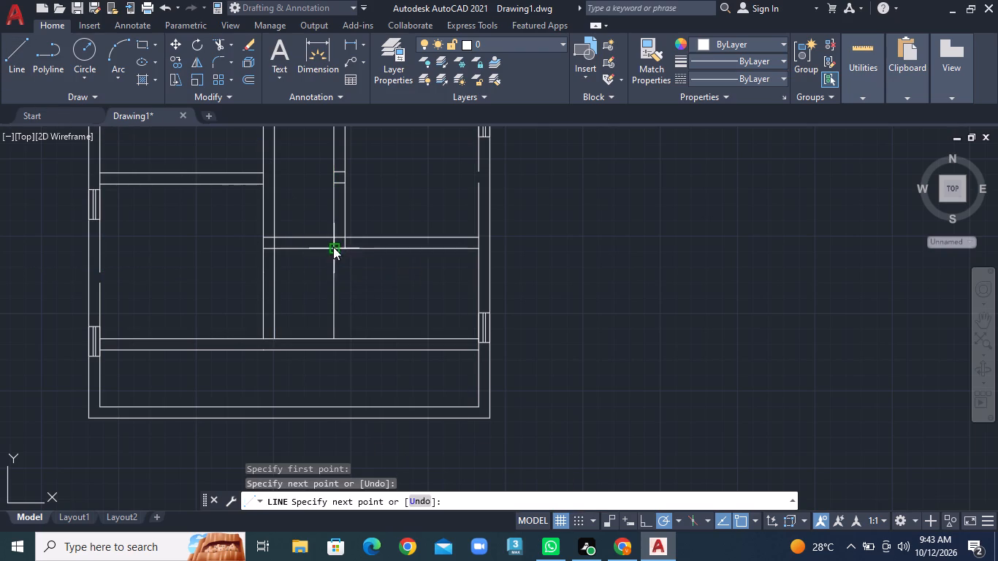
left_click(345, 251)
right_click(336, 330)
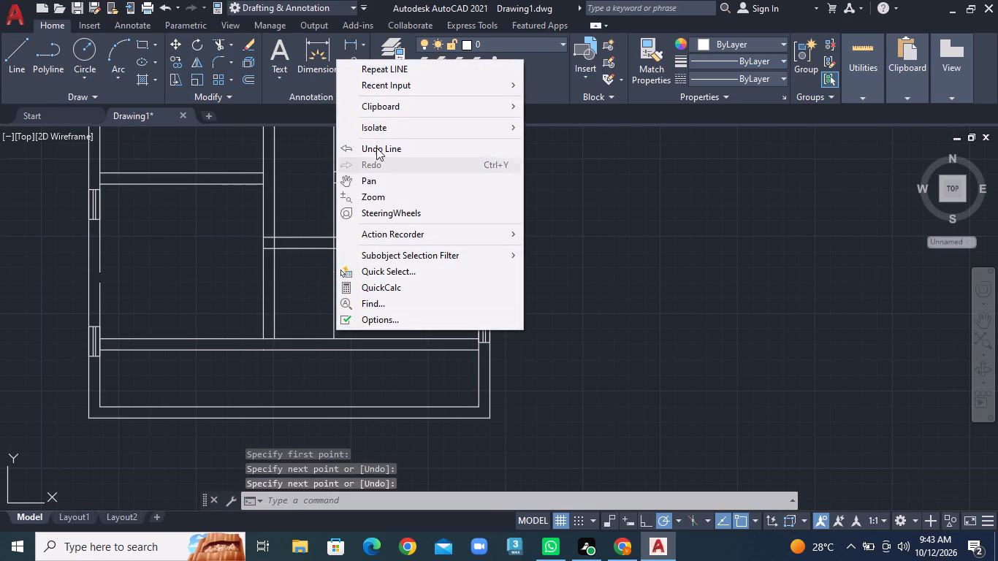
left_click(384, 69)
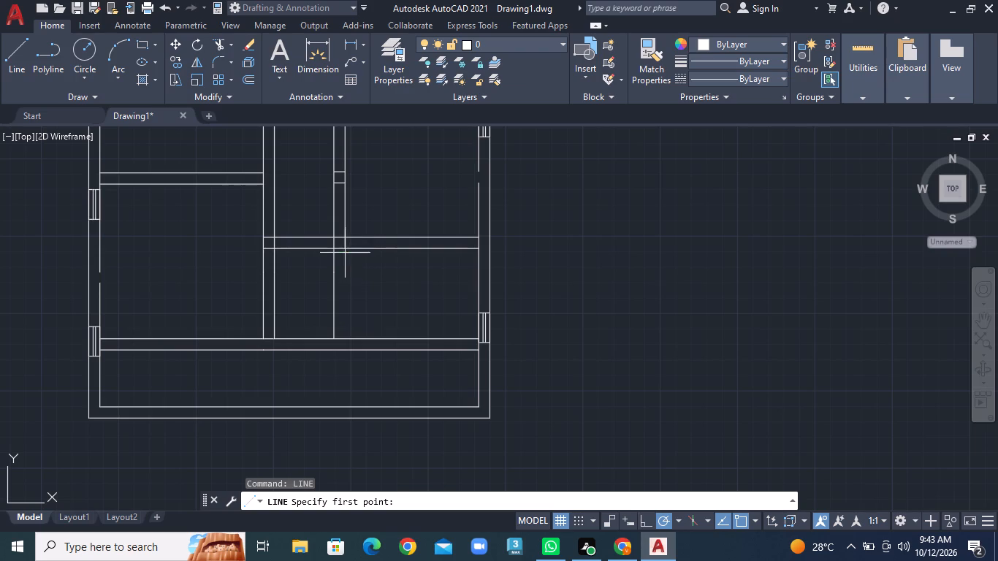
left_click(345, 250)
left_click(346, 339)
right_click(346, 339)
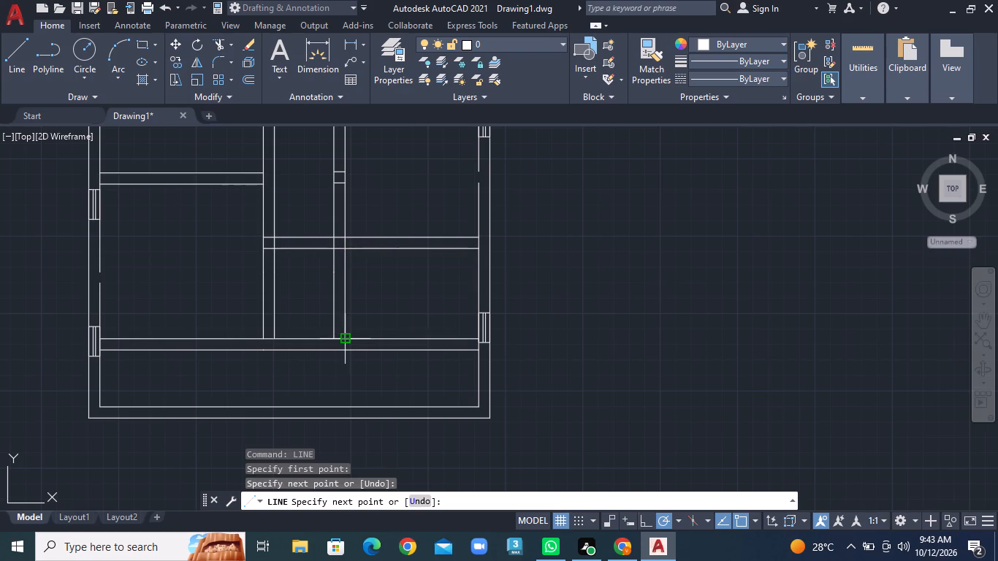
left_click(365, 341)
Trim away the corridor's right wall between the upper right-hand partition and the cross partition, including the leftover short cross lines.
scroll(443, 366, "down", 2)
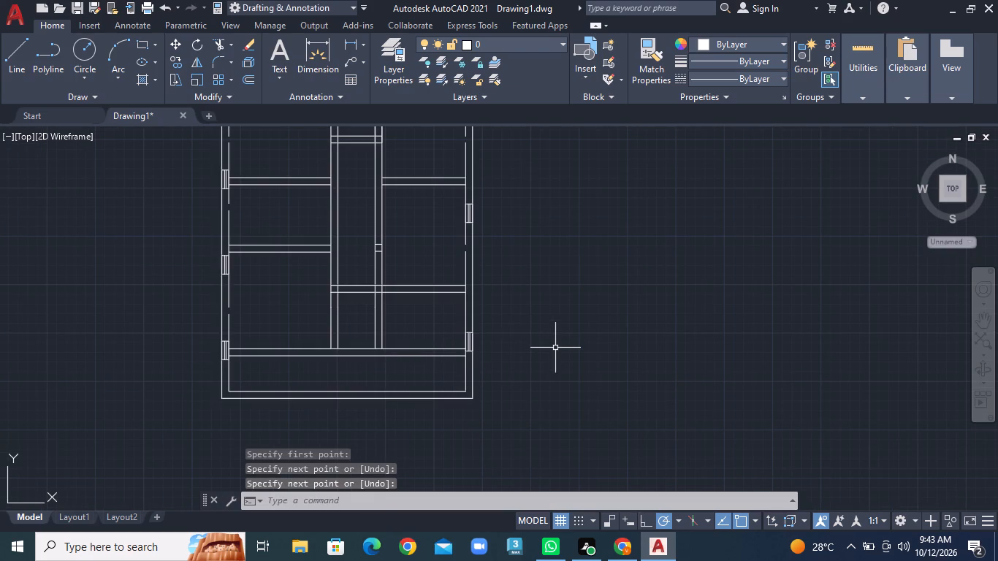
scroll(555, 348, "down", 1)
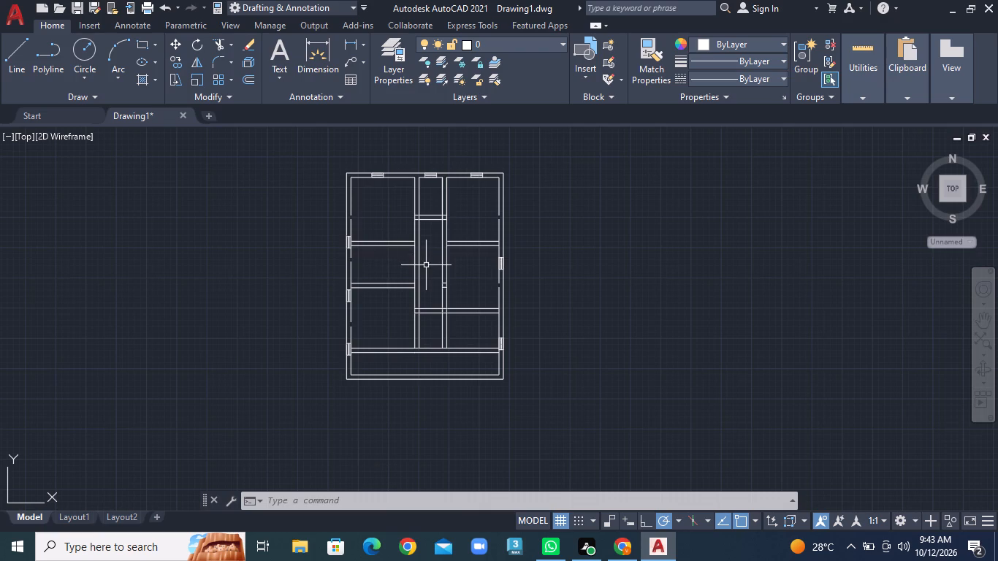
left_click(232, 42)
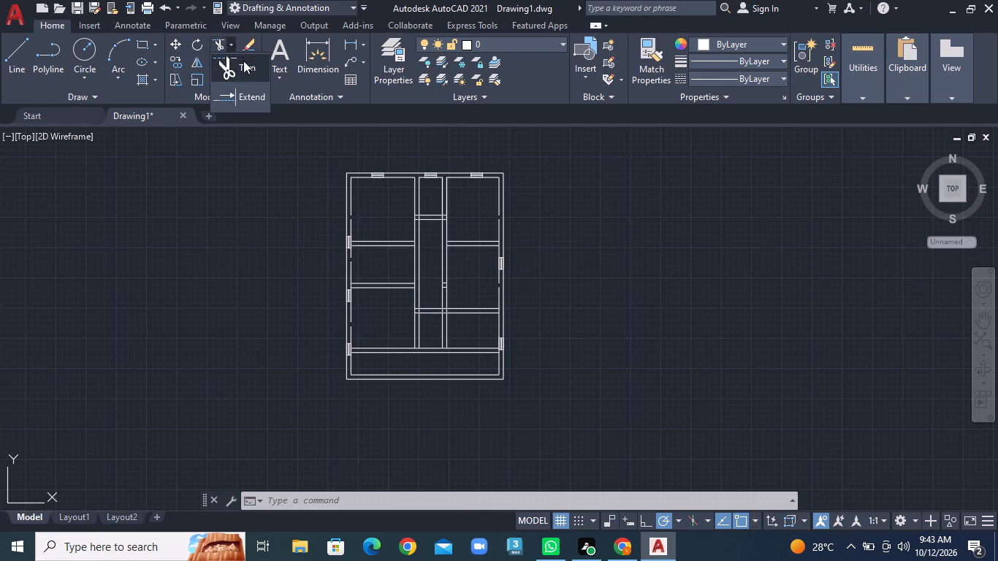
left_click(244, 65)
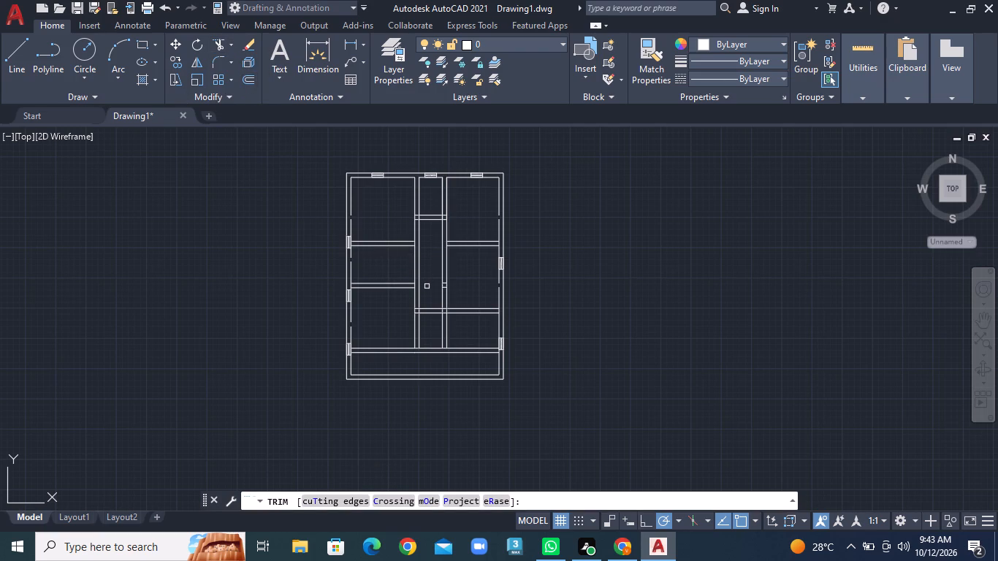
left_click(433, 272)
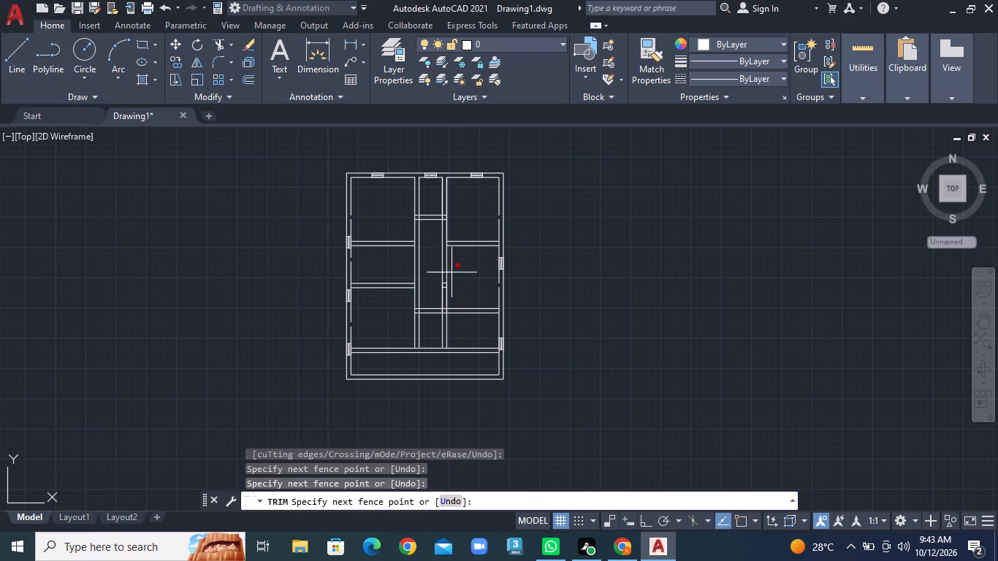
left_click(454, 272)
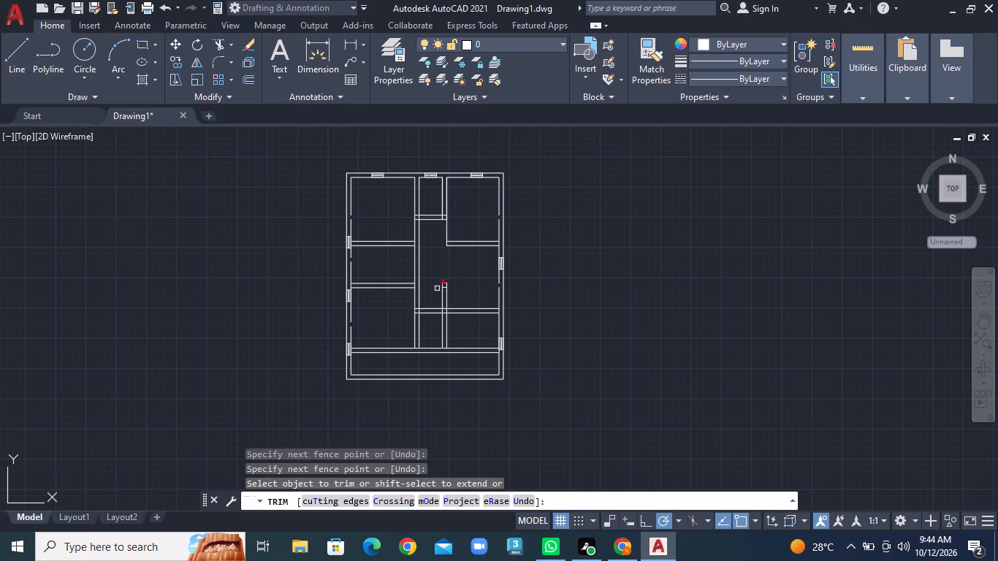
left_click(437, 289)
left_click(452, 293)
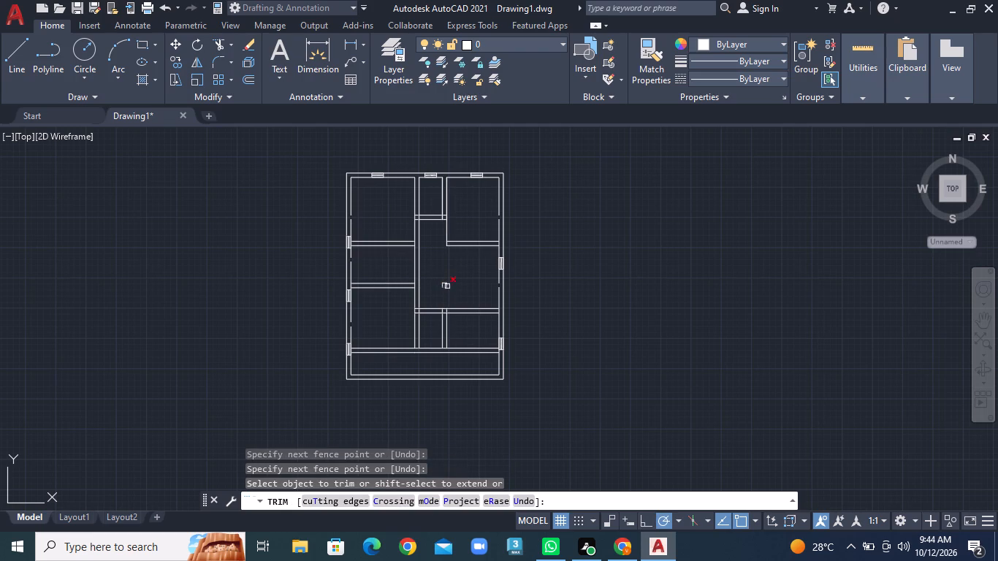
left_click(447, 286)
left_click(446, 283)
left_click(439, 283)
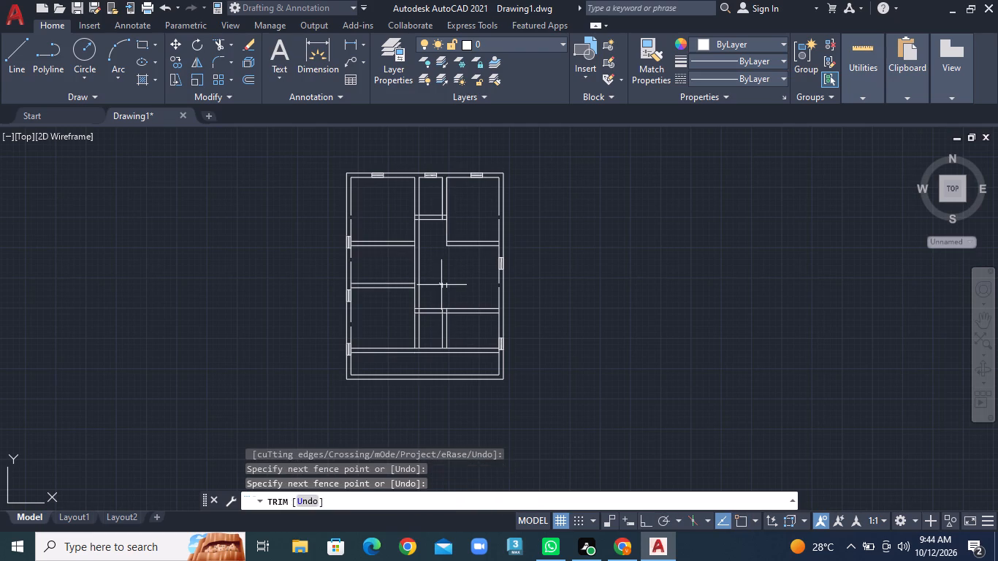
left_click(443, 286)
left_click(445, 286)
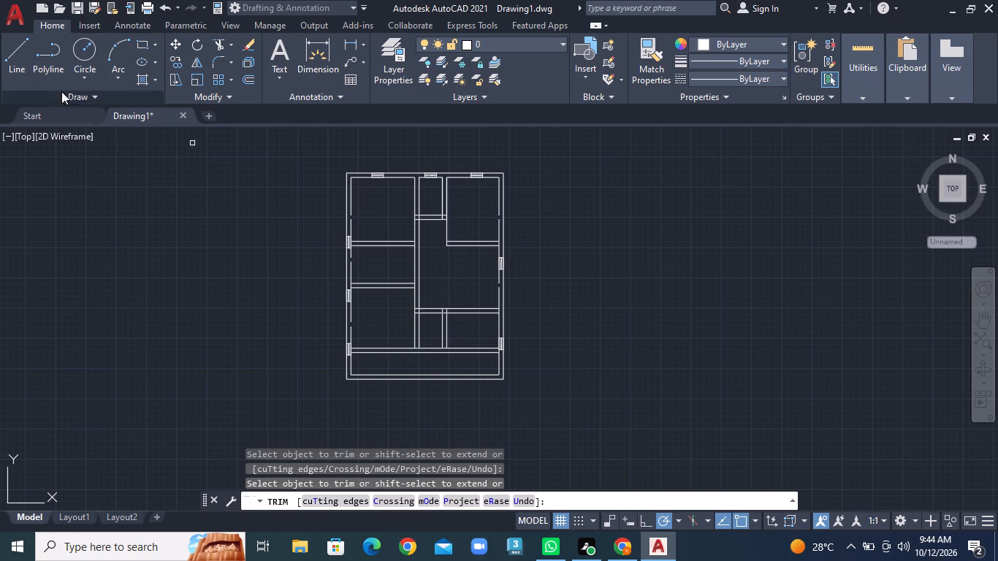
Draw the missing left face of the corridor's right wall down to the upper right-hand partition's lower face, closing its end at the corner.
left_click(16, 61)
scroll(389, 205, "up", 2)
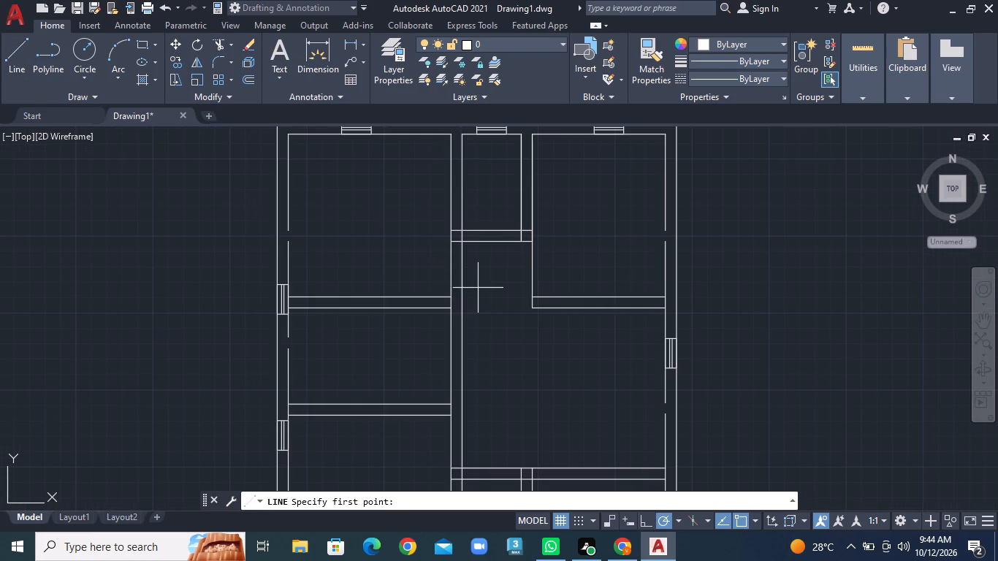
left_click(523, 240)
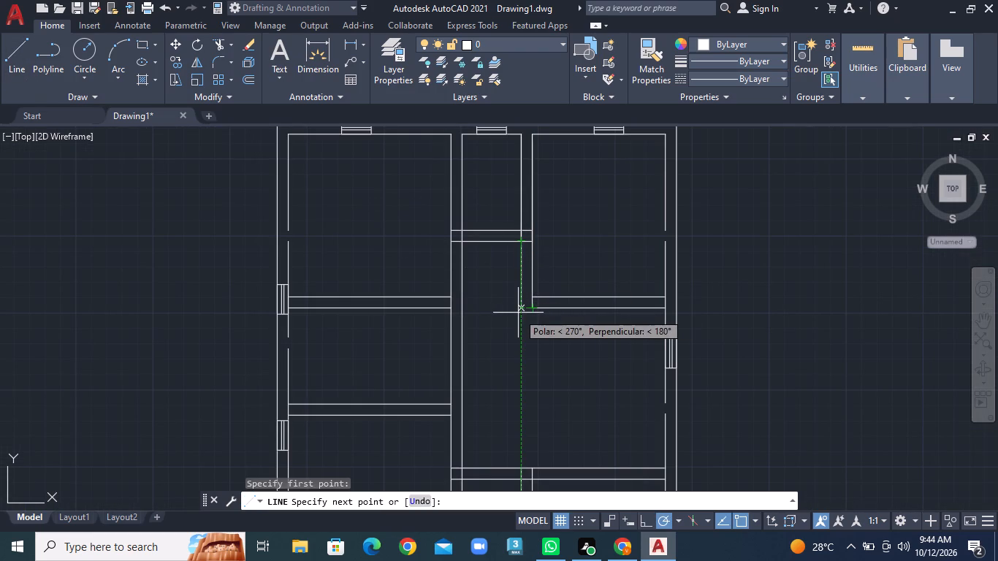
left_click(521, 313)
left_click(533, 313)
scroll(533, 313, "up", 1)
right_click(533, 313)
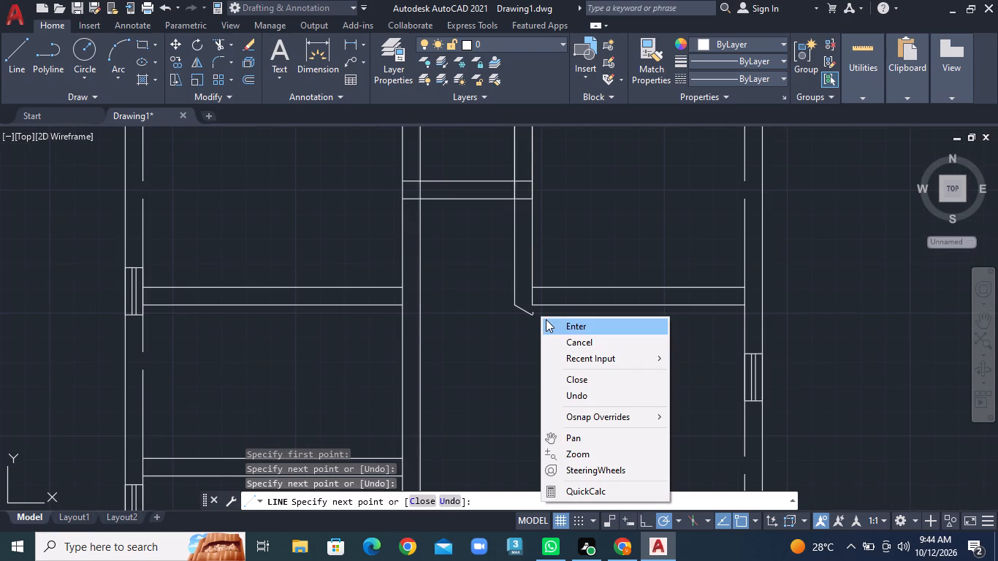
key("ctrl+z")
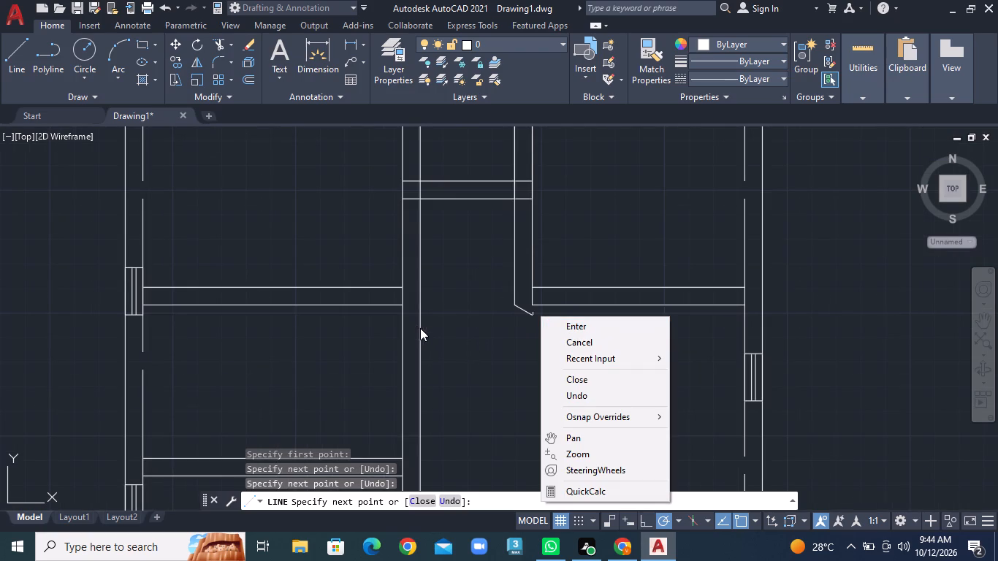
key("Escape")
key("ctrl+z")
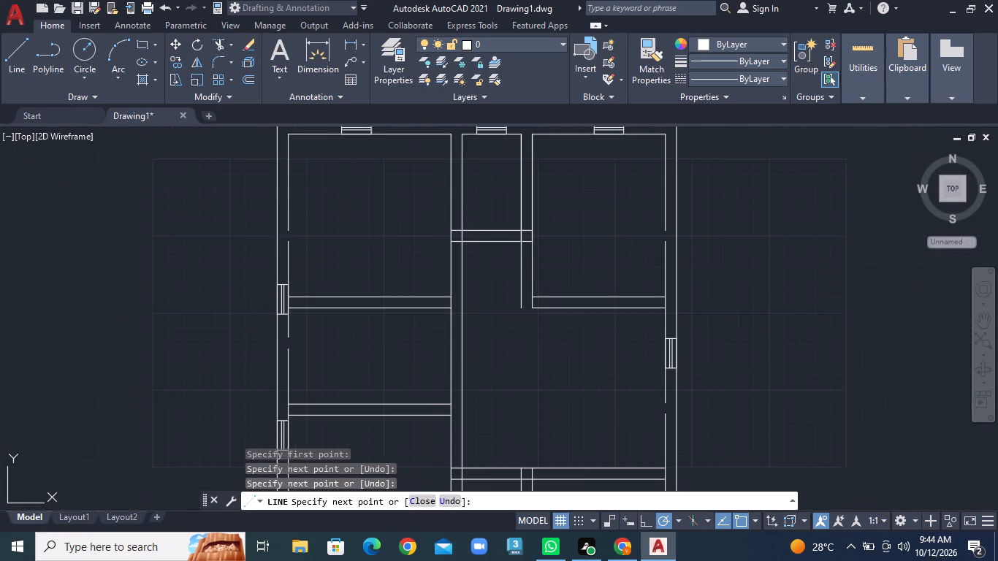
scroll(536, 311, "up", 4)
scroll(542, 303, "down", 1)
scroll(542, 303, "up", 1)
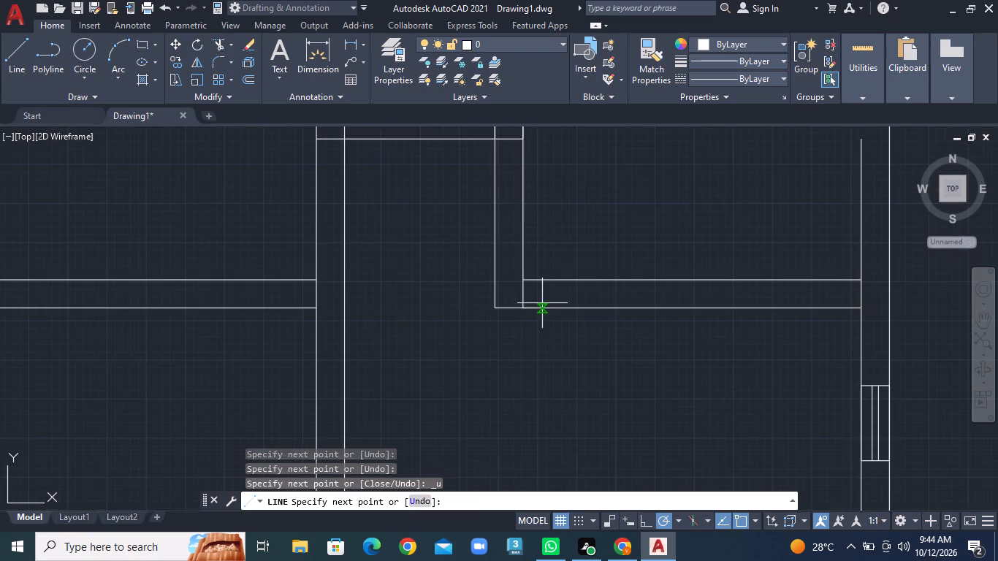
left_click(527, 303)
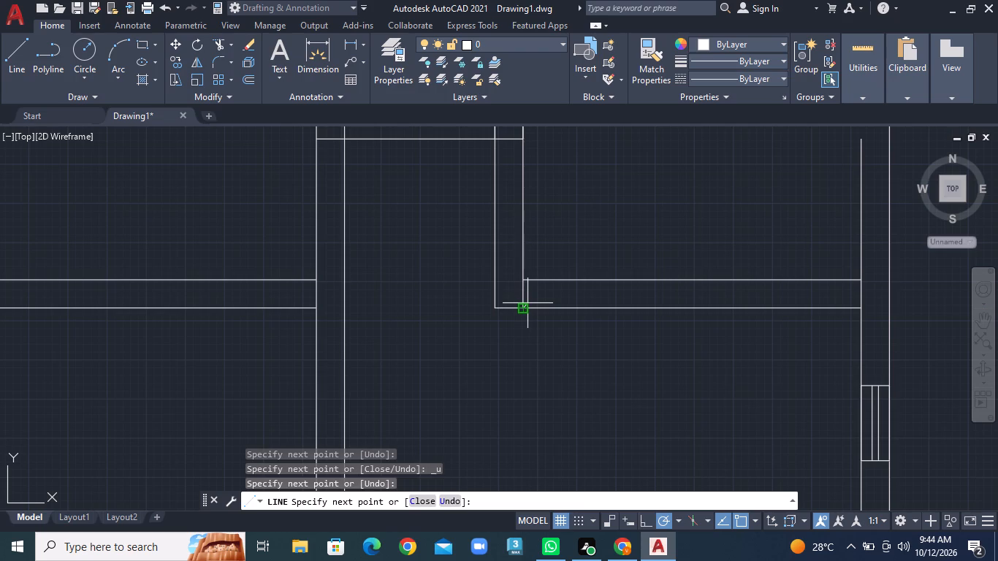
right_click(527, 303)
left_click(550, 313)
Draw two short lines closing the inner-face gaps of the left outer wall, in the upper and middle left-hand rooms.
scroll(587, 336, "down", 5)
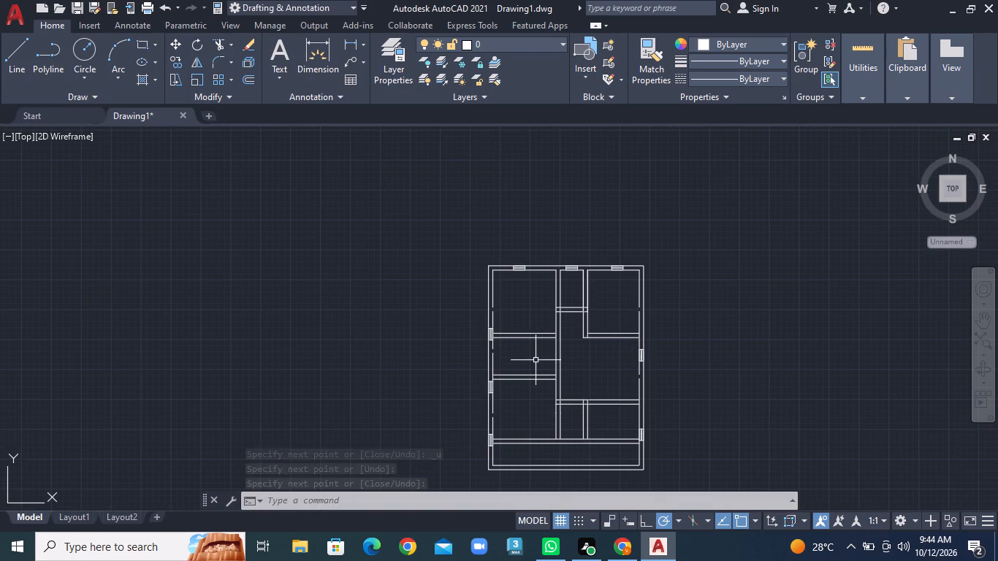
middle_click_drag(519, 345, 456, 303)
scroll(446, 294, "up", 3)
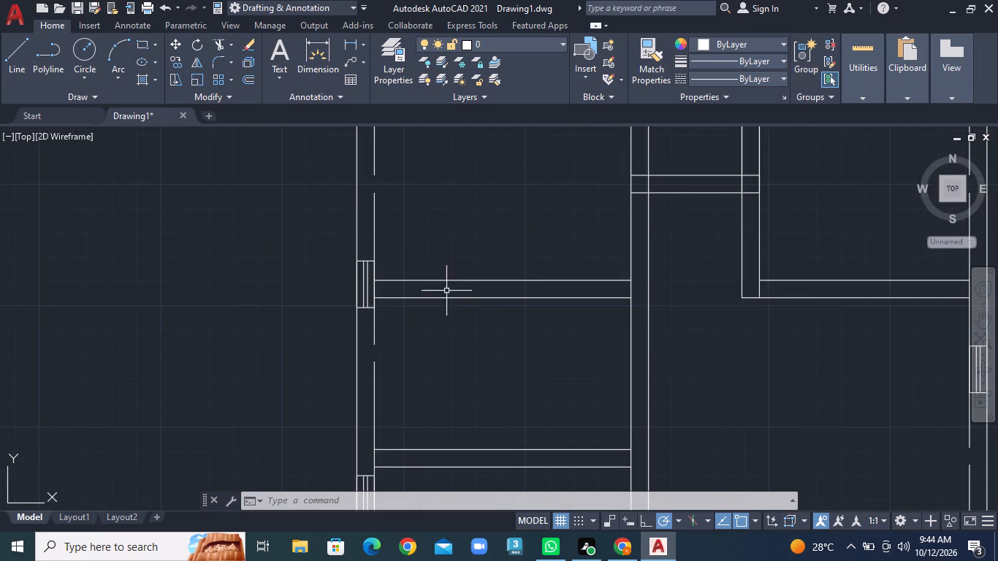
left_click(0, 50)
left_click(21, 57)
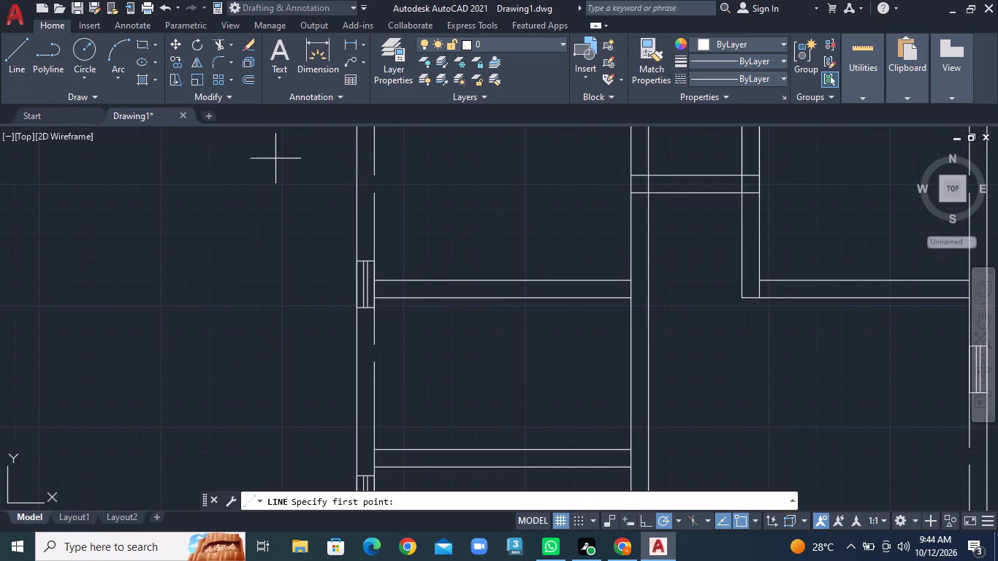
left_click(377, 174)
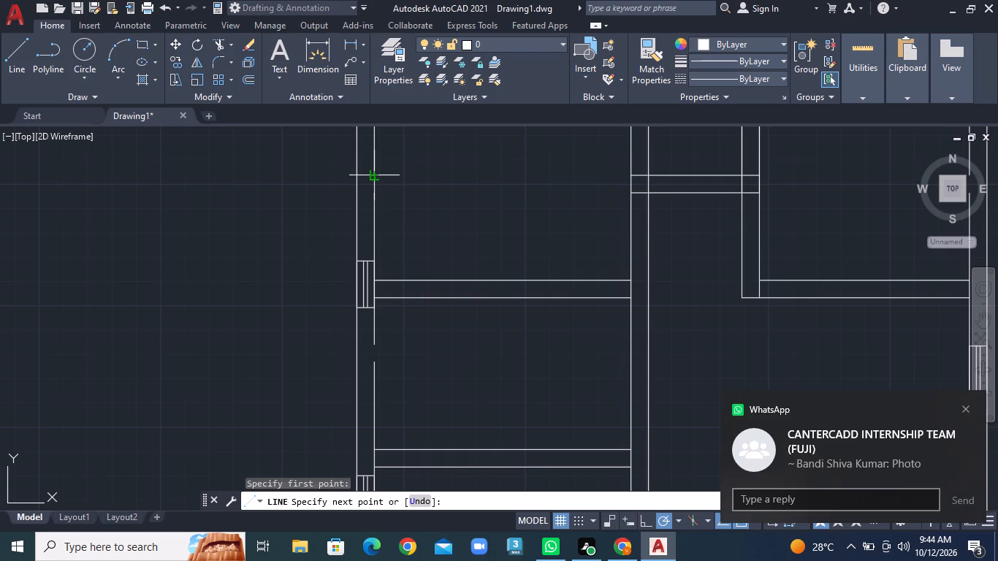
left_click(376, 191)
right_click(376, 191)
left_click(405, 202)
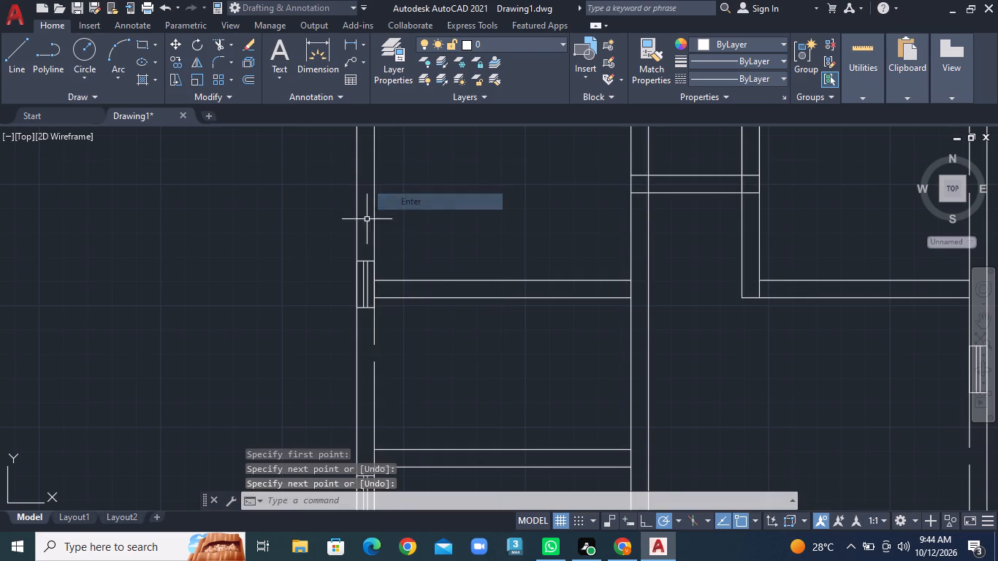
right_click(195, 386)
left_click(291, 121)
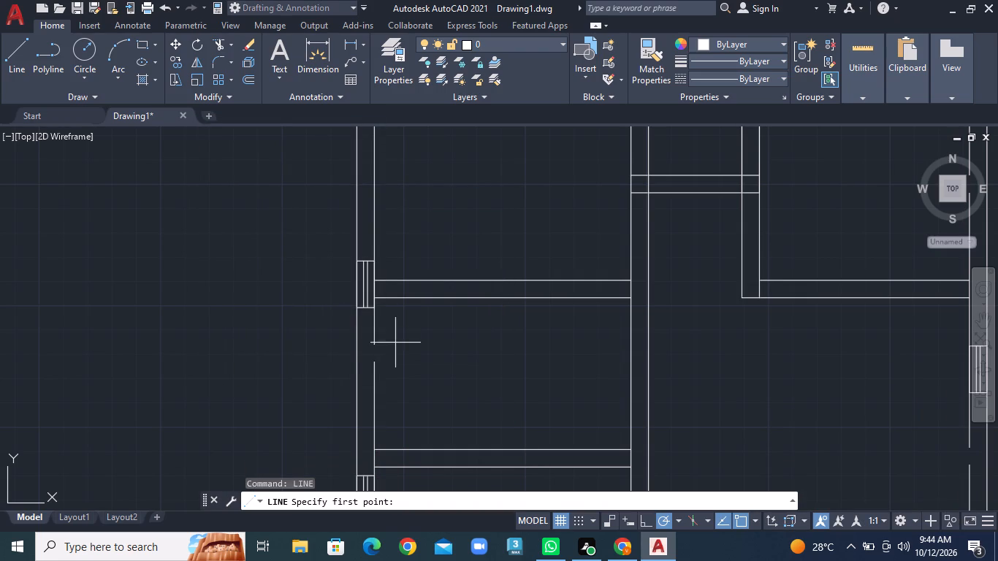
left_click(372, 348)
left_click(372, 361)
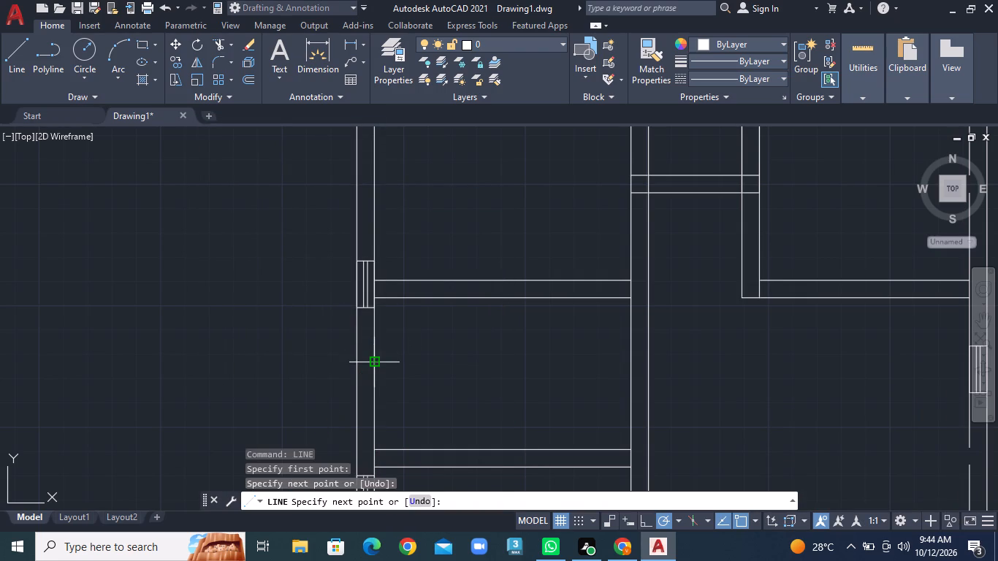
right_click(372, 361)
left_click(402, 367)
Draw two short lines closing the inner-face gaps of the right outer wall, in the upper right-hand room and below the central window.
scroll(615, 387, "down", 3)
middle_click_drag(785, 340, 703, 332)
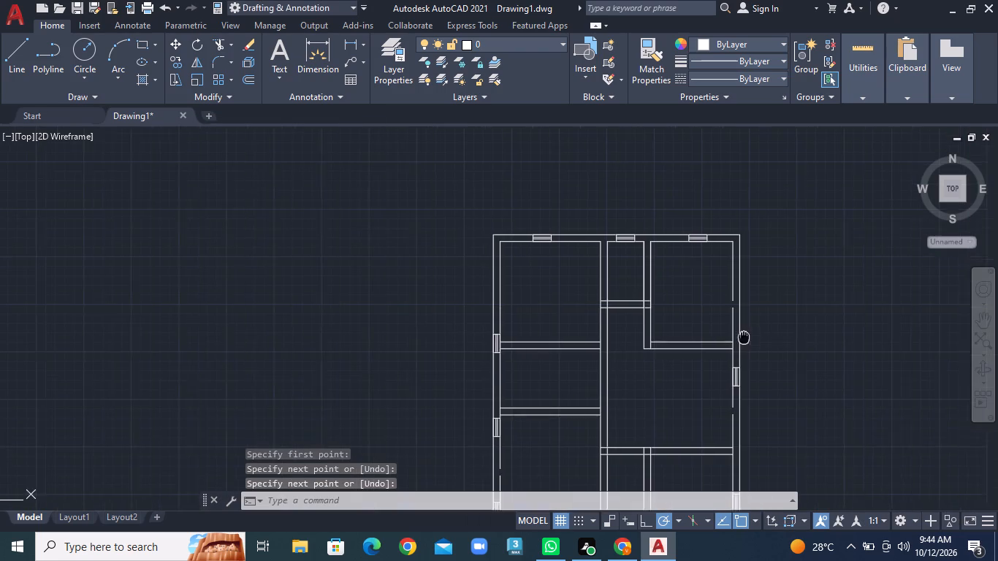
middle_click_drag(703, 332, 481, 313)
scroll(471, 275, "up", 3)
right_click(482, 286)
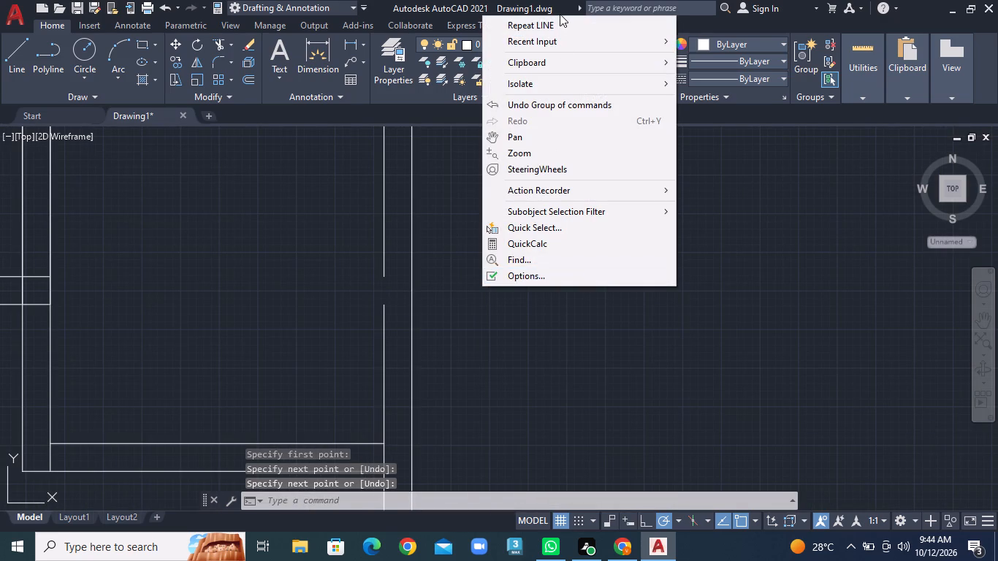
left_click(556, 28)
left_click(382, 276)
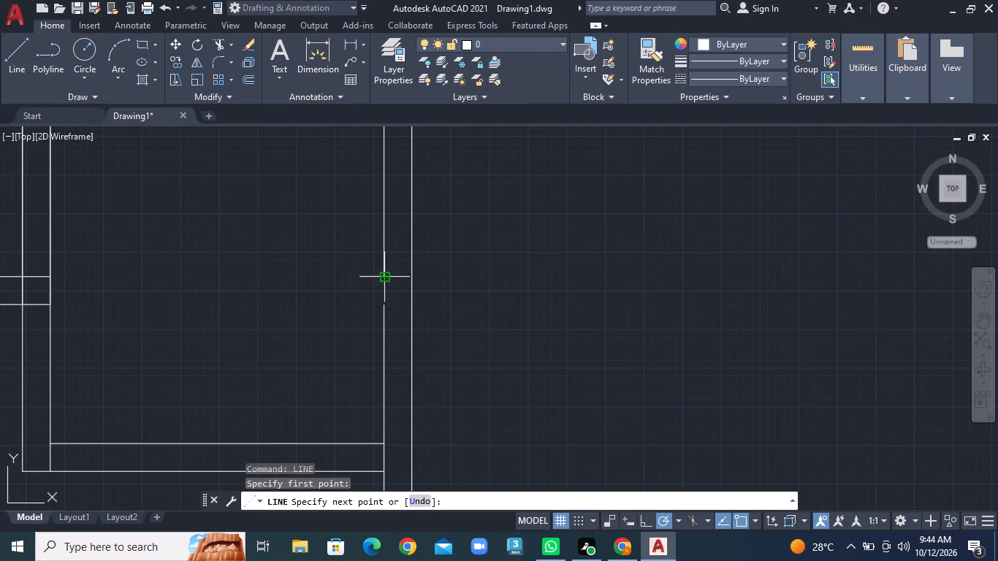
left_click(381, 306)
right_click(381, 306)
left_click(386, 307)
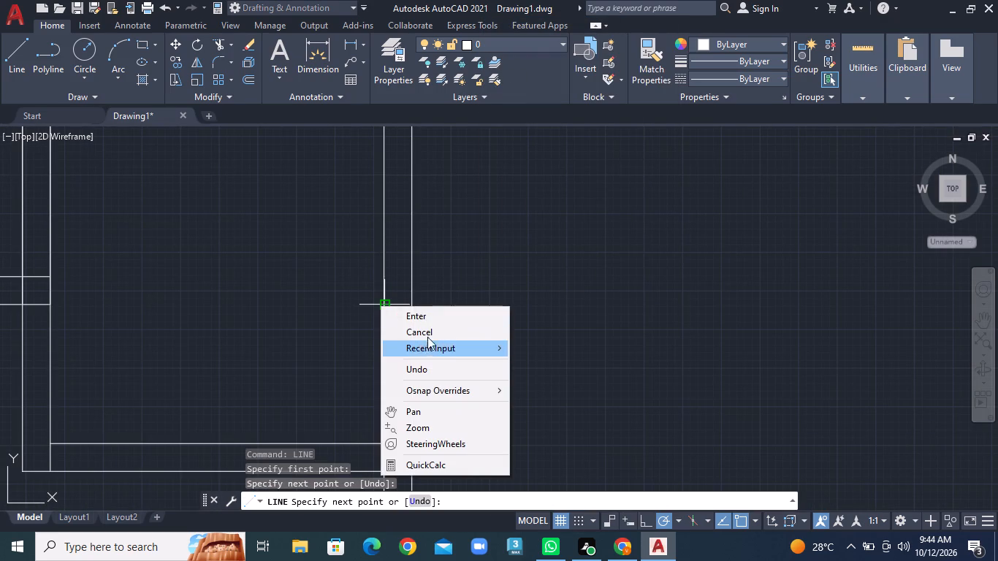
left_click(430, 321)
scroll(444, 365, "down", 2)
middle_click_drag(458, 383, 436, 219)
right_click(485, 321)
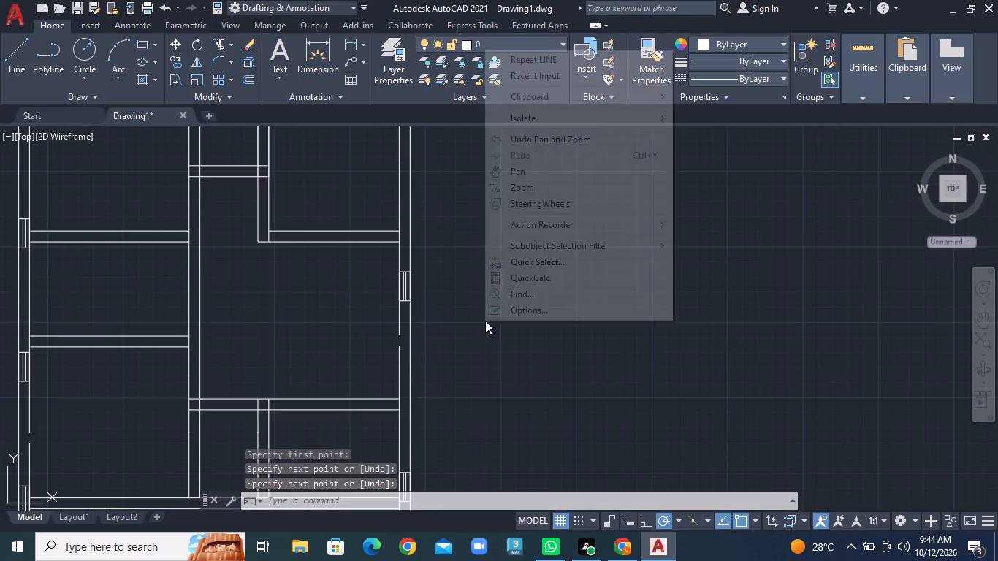
left_click(538, 61)
scroll(435, 300, "up", 2)
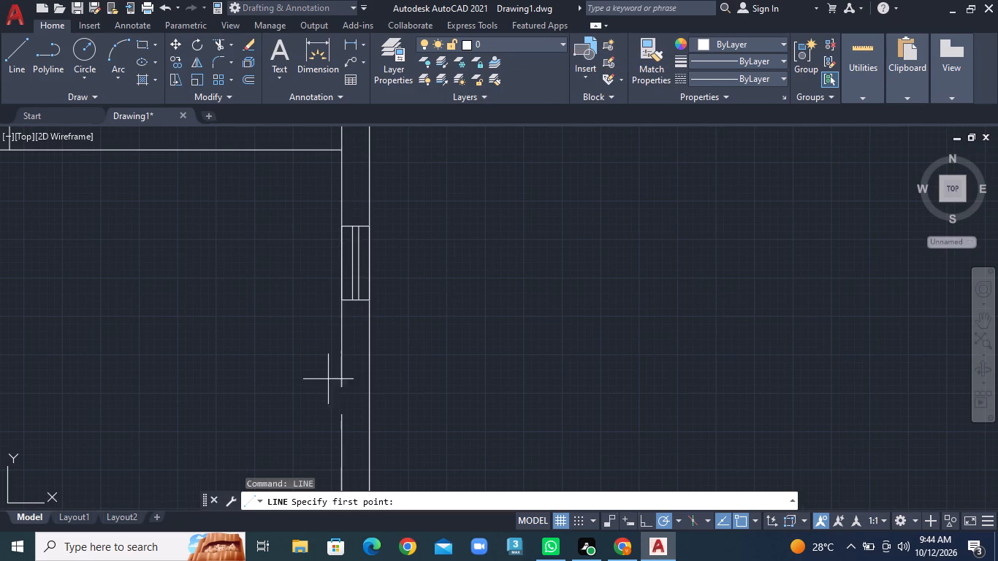
left_click(344, 389)
left_click(344, 413)
right_click(344, 413)
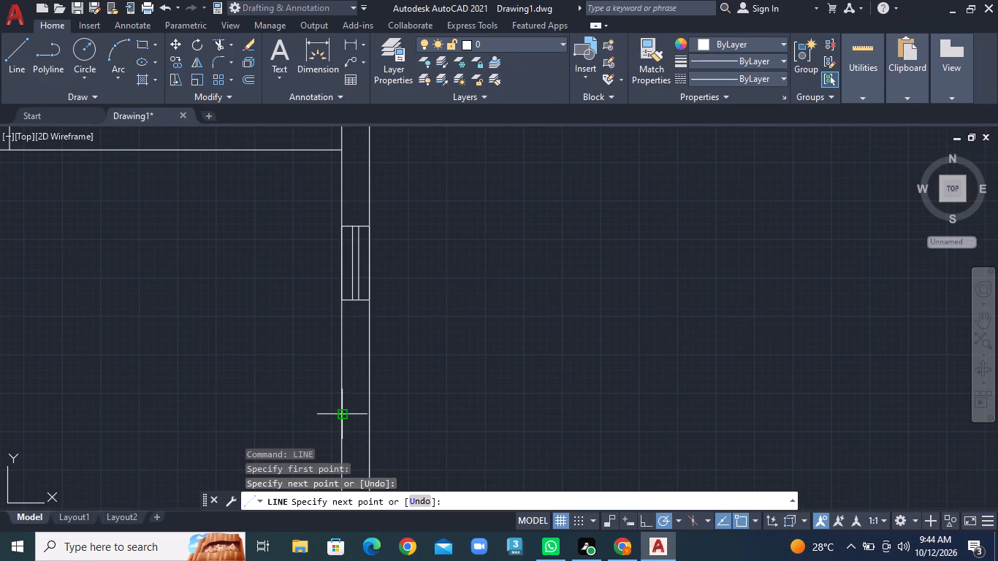
left_click(410, 262)
Draw a short line closing the remaining inner-face gap of the left outer wall, in the lower left-hand room.
scroll(449, 302, "down", 3)
middle_click_drag(465, 348, 533, 287)
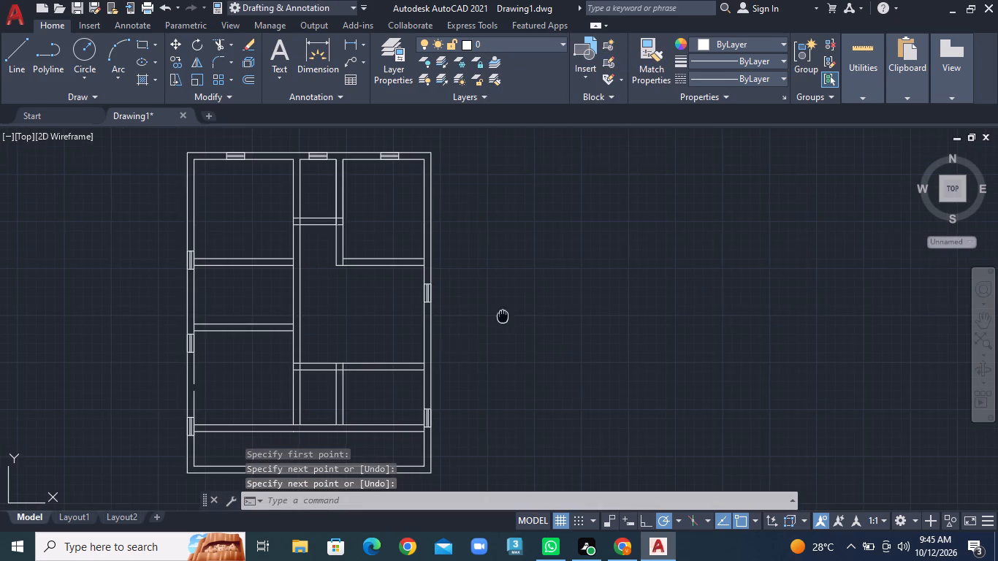
middle_click_drag(533, 287, 629, 223)
right_click(419, 245)
left_click(432, 252)
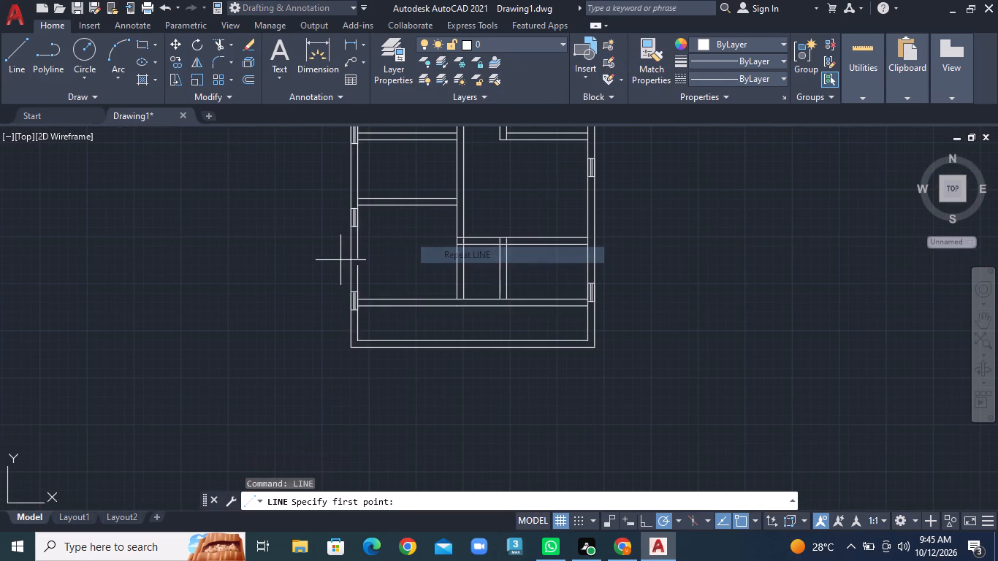
scroll(340, 260, "up", 3)
left_click(405, 253)
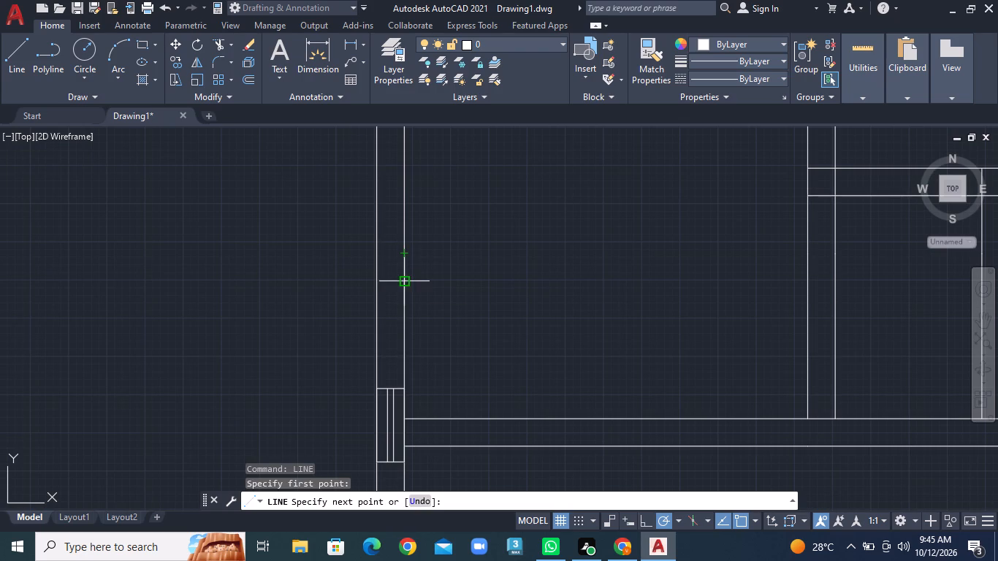
left_click(404, 280)
right_click(404, 280)
left_click(413, 287)
scroll(527, 321, "down", 3)
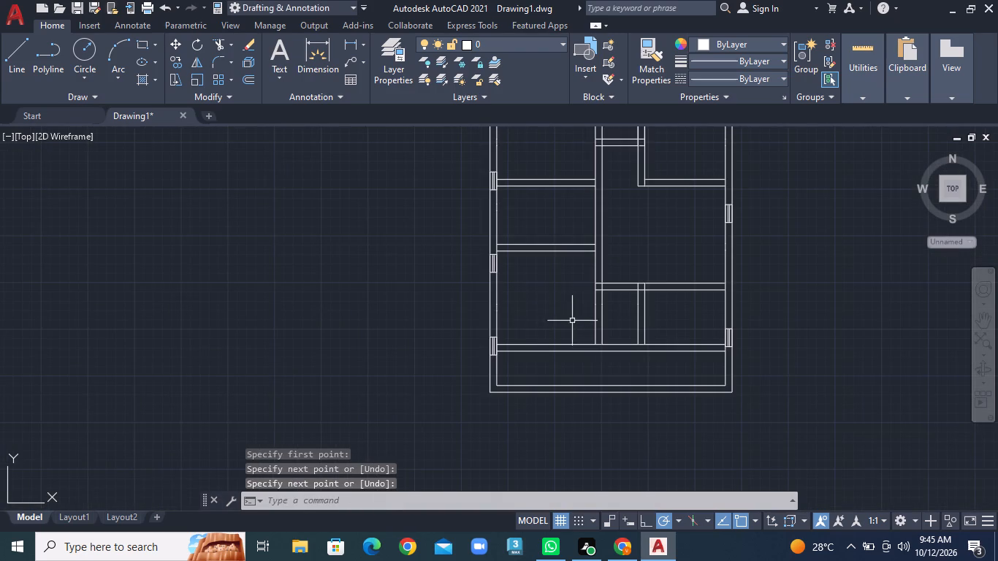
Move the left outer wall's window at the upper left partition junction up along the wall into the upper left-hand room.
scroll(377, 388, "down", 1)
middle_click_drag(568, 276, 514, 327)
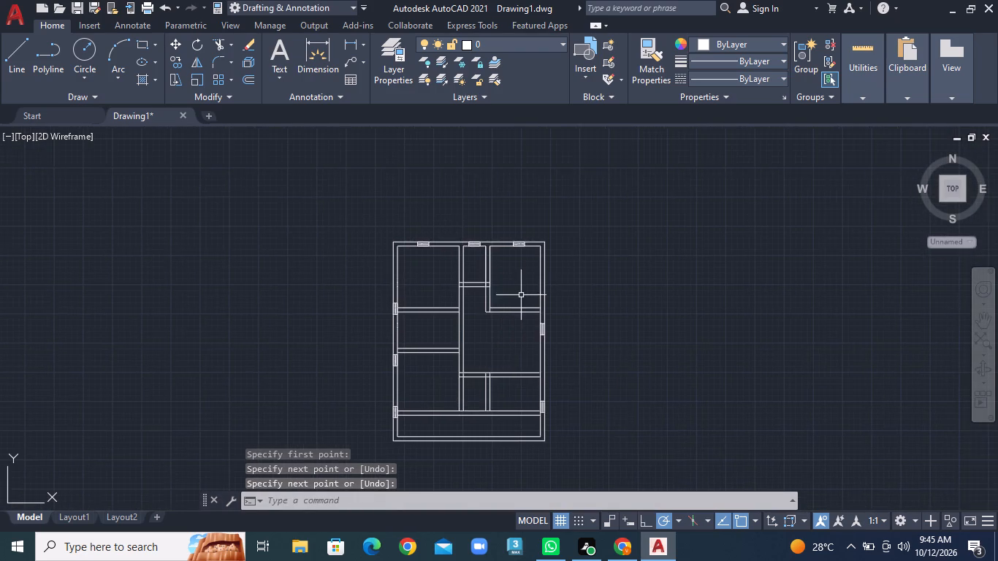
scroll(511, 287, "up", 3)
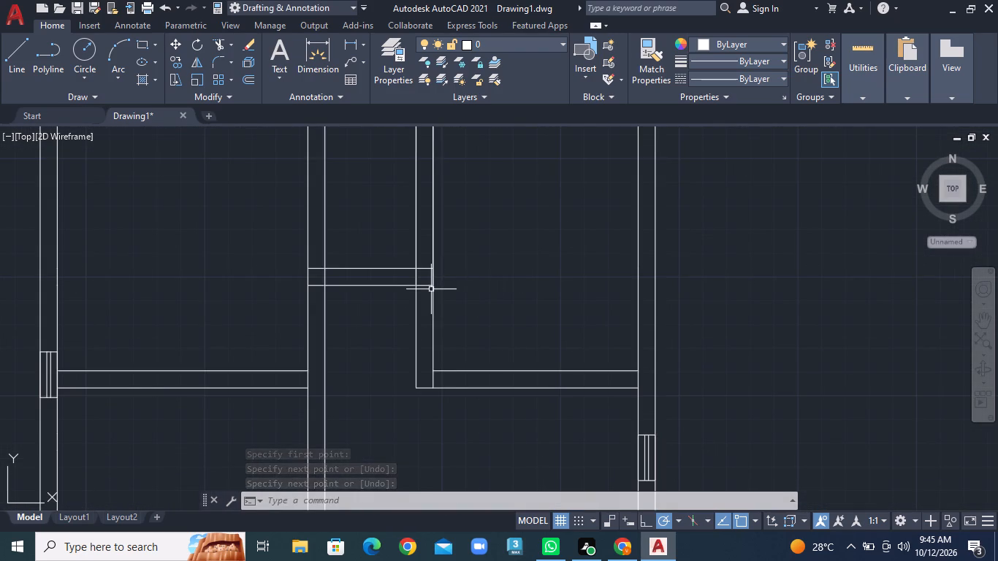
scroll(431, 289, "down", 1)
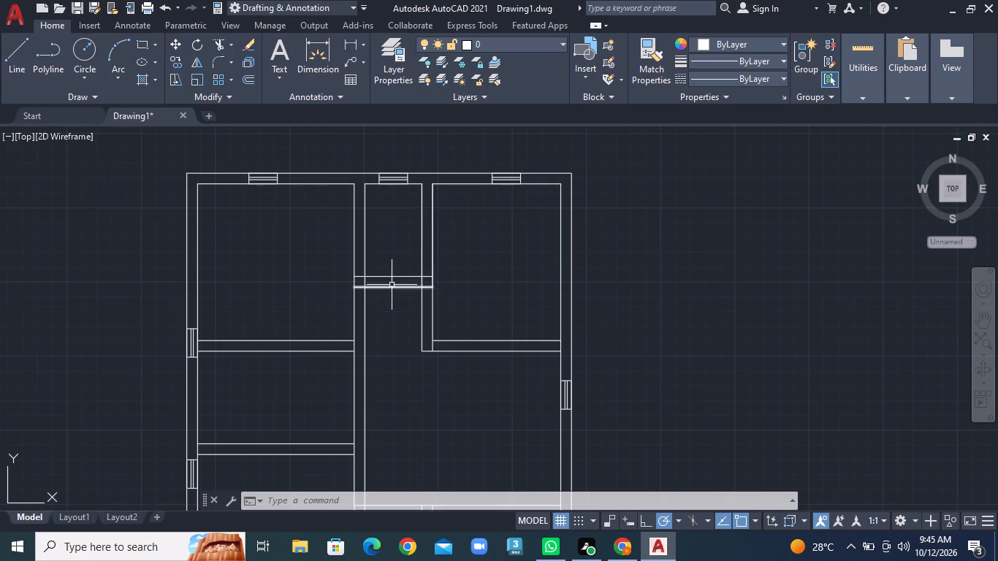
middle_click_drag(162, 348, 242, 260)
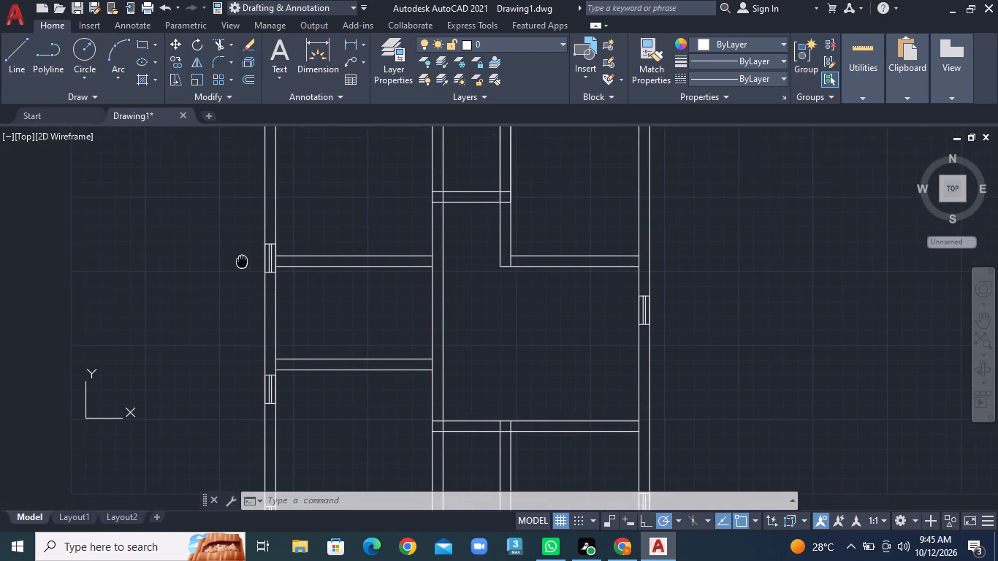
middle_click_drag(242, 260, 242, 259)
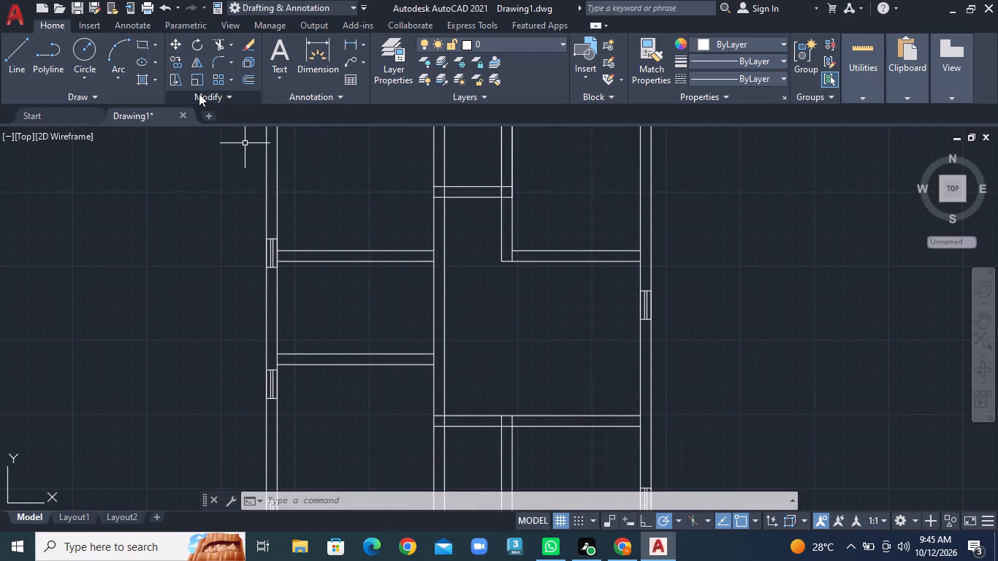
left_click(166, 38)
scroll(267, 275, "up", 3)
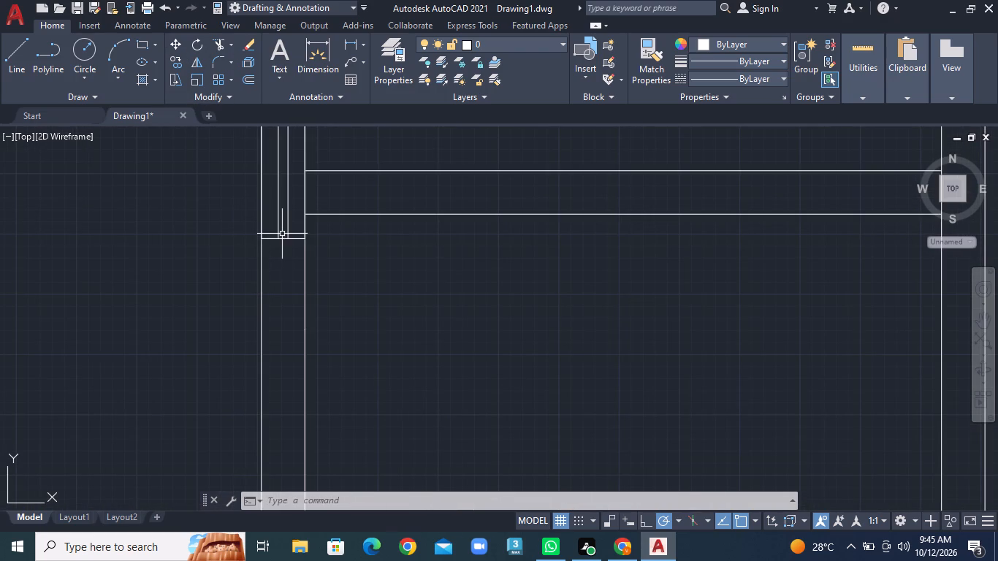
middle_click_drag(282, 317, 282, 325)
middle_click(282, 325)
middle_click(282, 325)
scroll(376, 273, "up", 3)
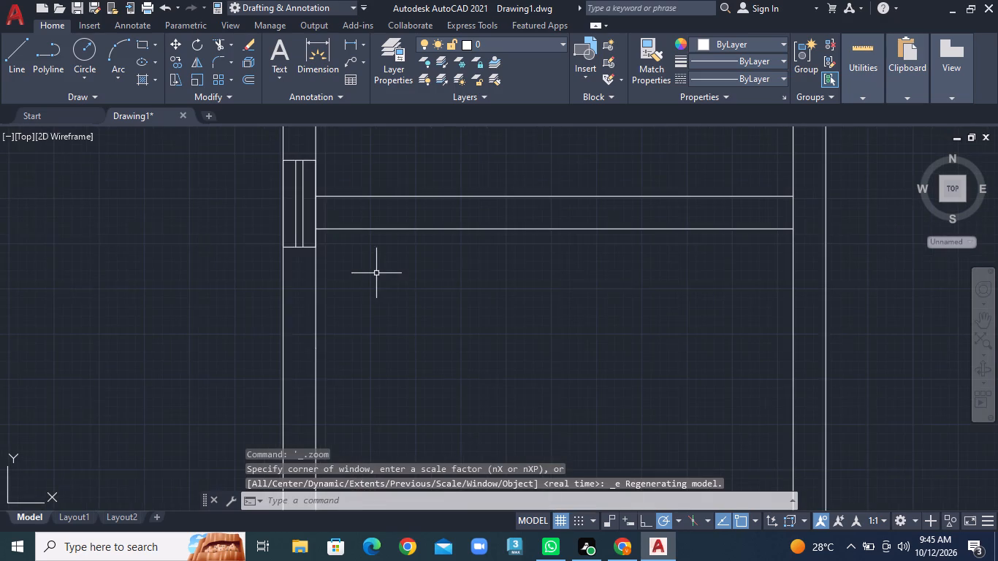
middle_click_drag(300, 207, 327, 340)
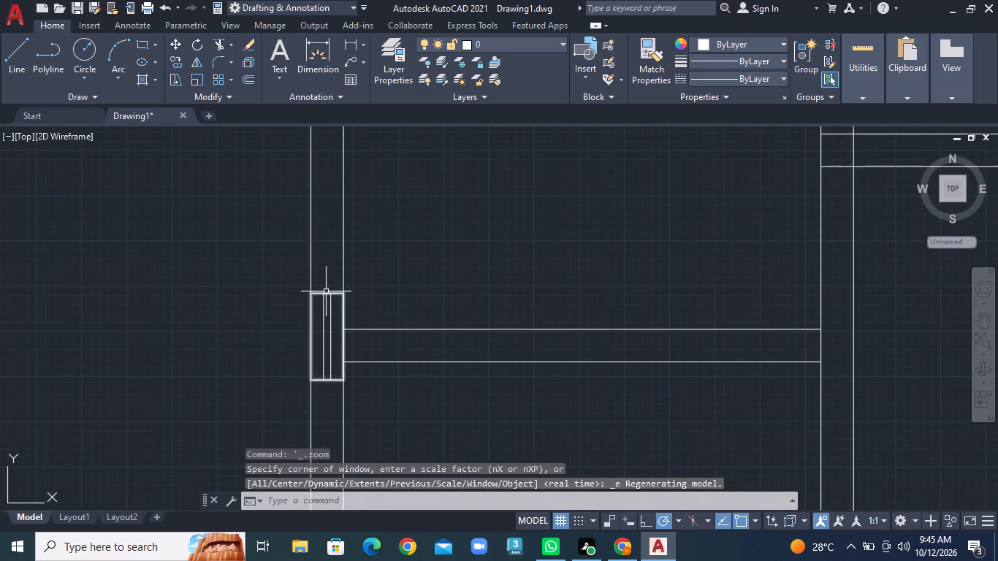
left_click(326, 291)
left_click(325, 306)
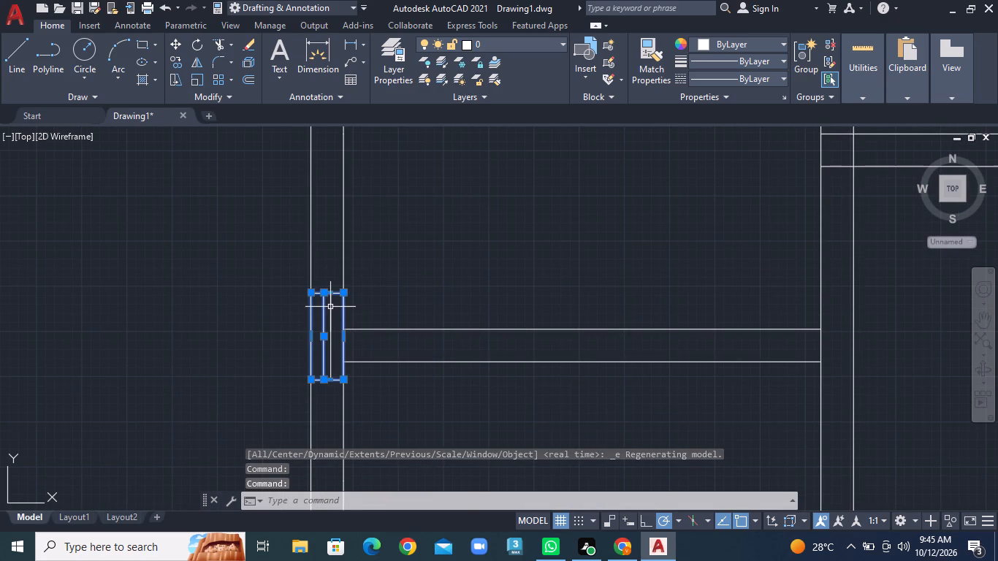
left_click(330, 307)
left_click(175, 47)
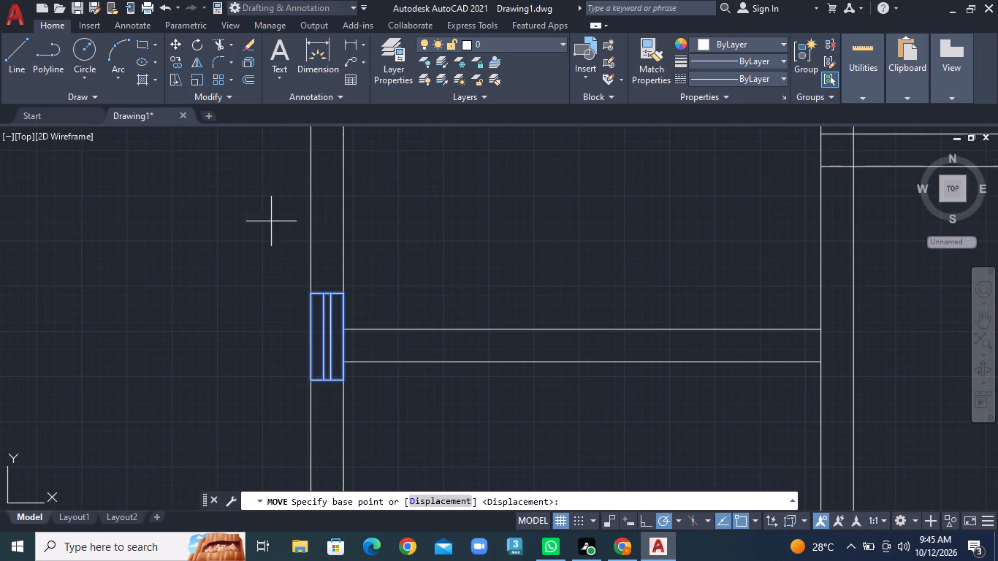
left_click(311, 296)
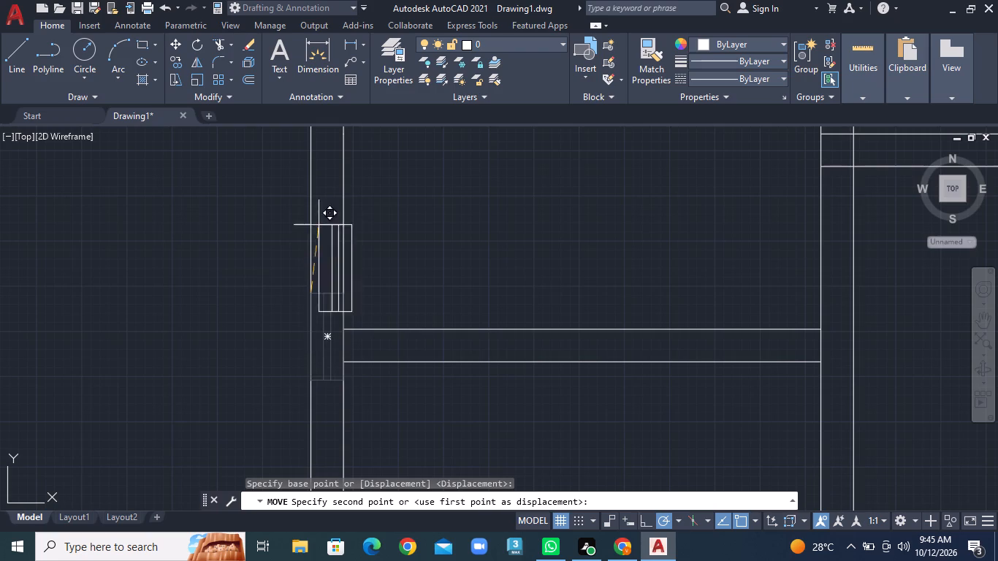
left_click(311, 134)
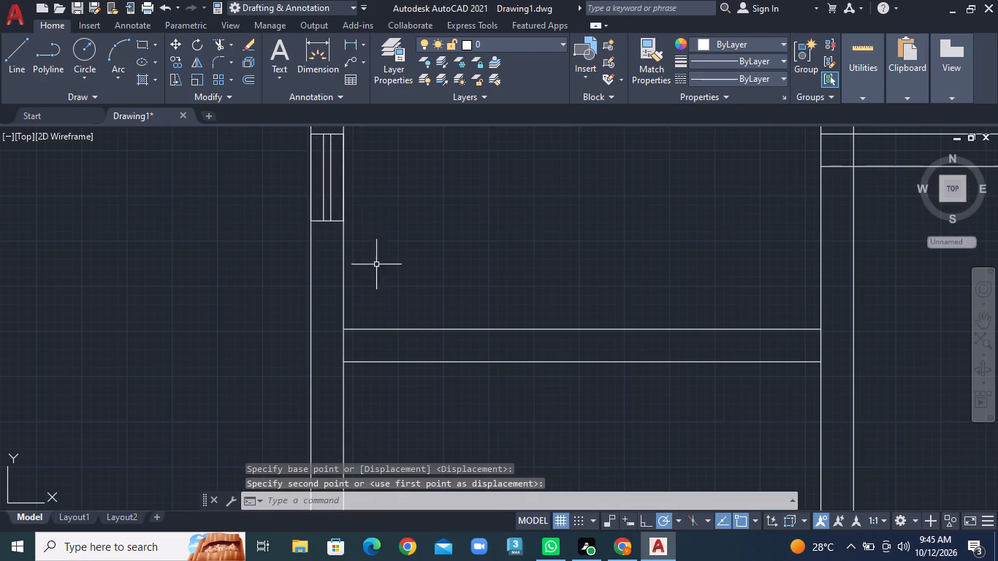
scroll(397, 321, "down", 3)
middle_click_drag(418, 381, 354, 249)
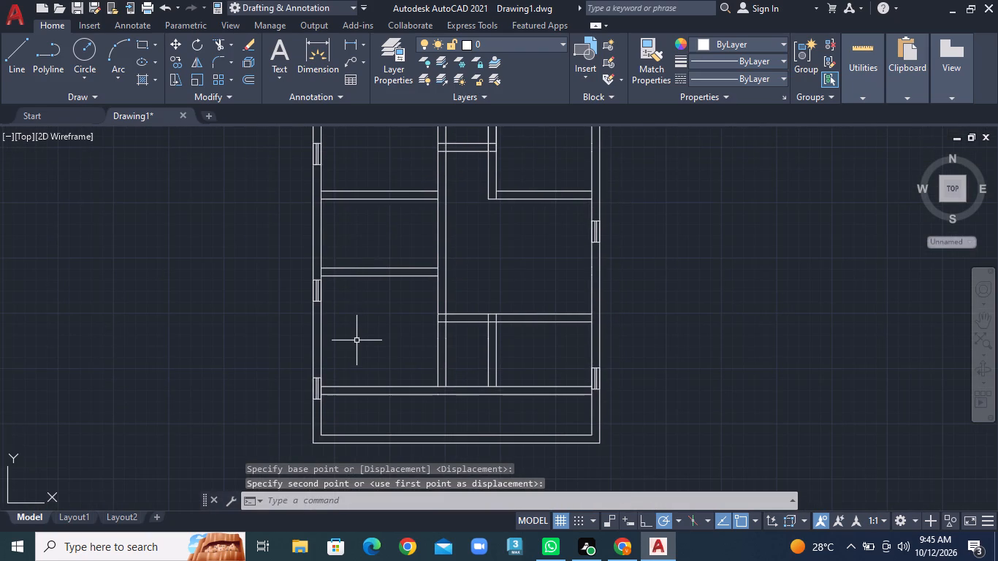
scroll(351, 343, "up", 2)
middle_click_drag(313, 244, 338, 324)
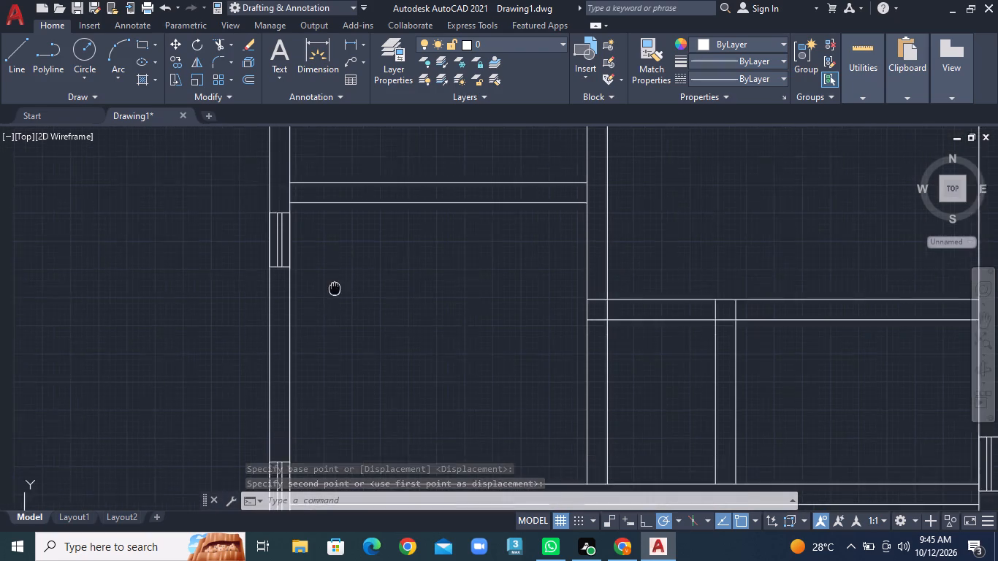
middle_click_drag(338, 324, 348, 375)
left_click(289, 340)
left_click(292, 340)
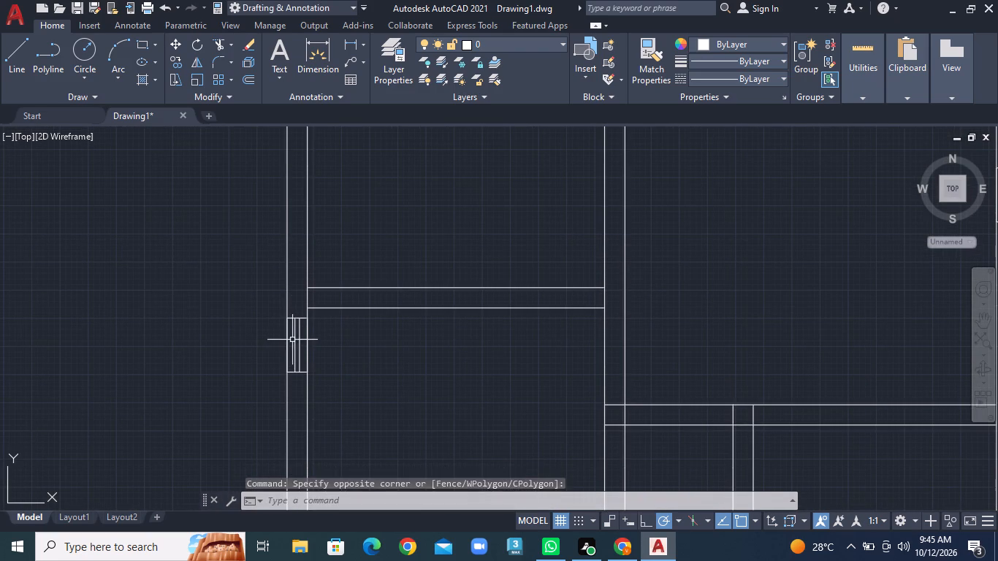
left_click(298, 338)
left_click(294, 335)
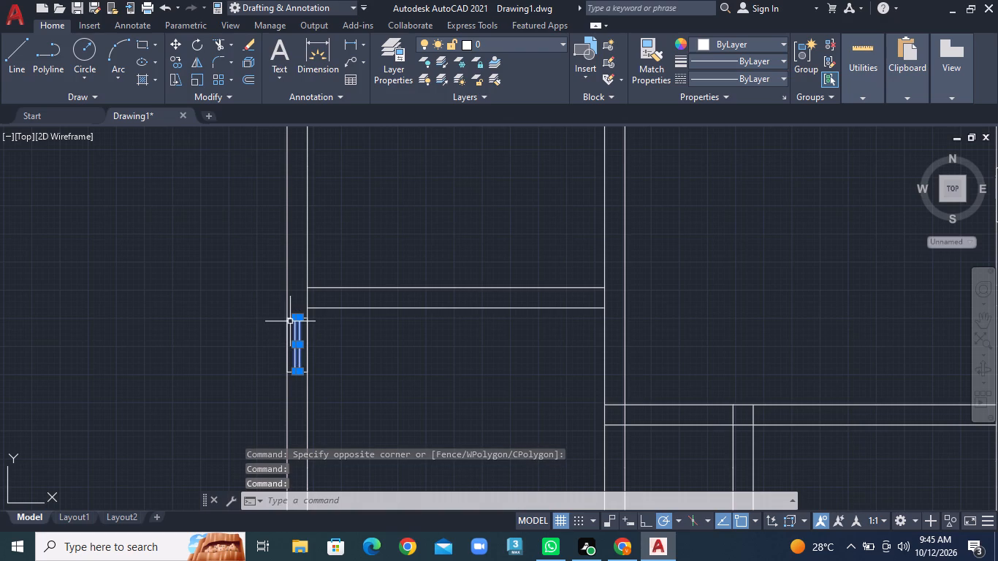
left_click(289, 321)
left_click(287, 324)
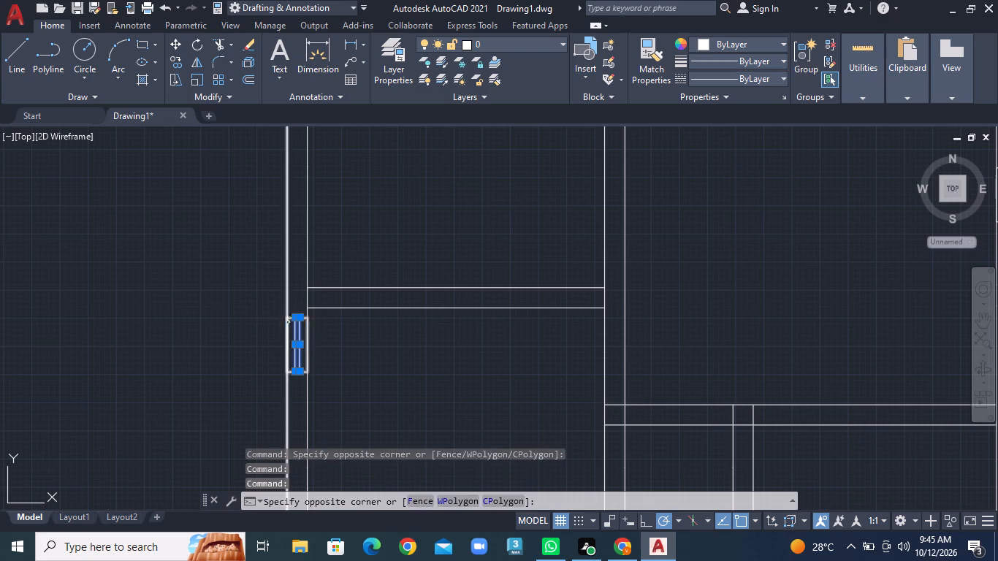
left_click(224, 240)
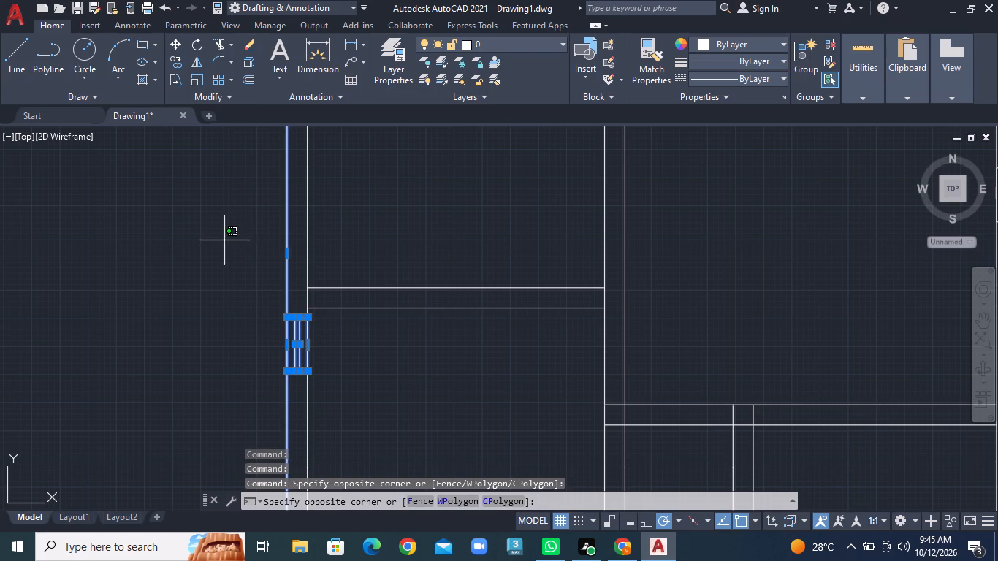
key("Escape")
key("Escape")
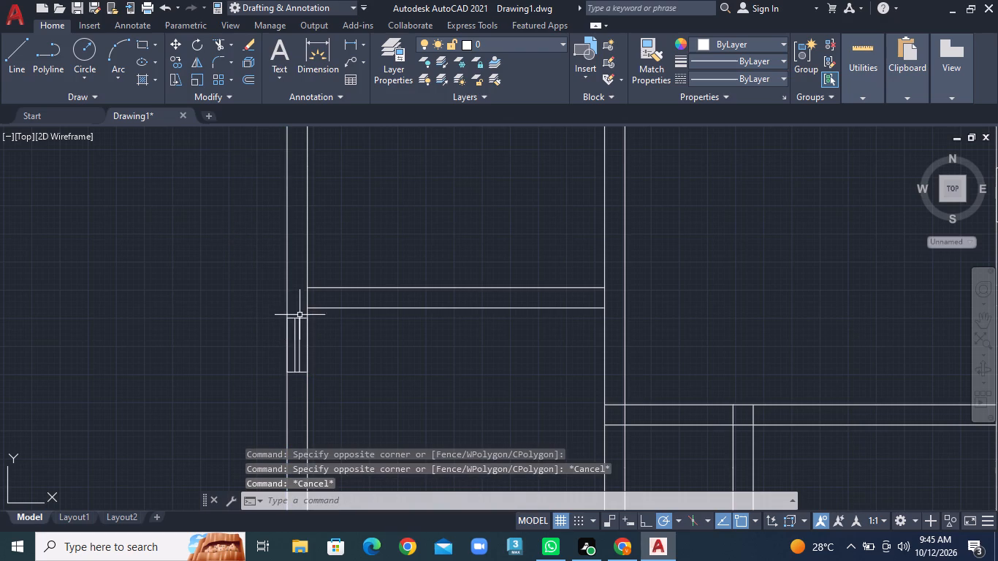
Move the left outer wall's window just below the lower of the two left-hand room partitions up into the middle left-hand room.
left_click(300, 318)
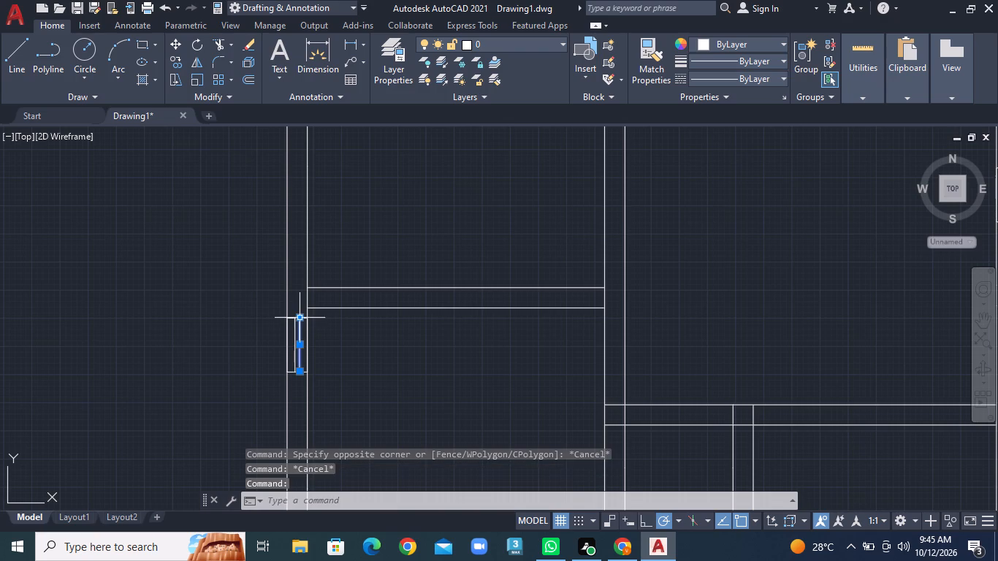
left_click(294, 327)
scroll(294, 327, "up", 2)
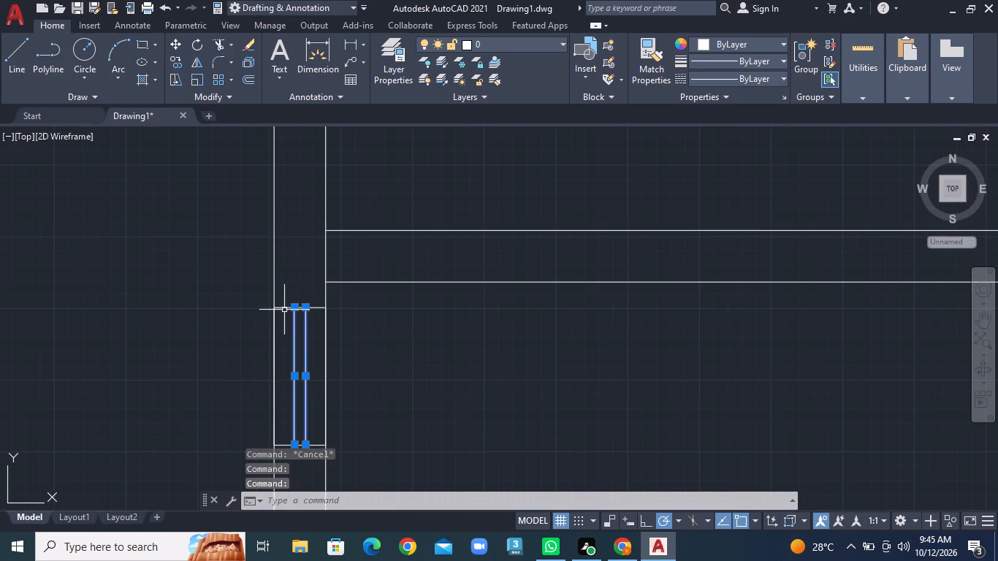
left_click(284, 306)
left_click(171, 37)
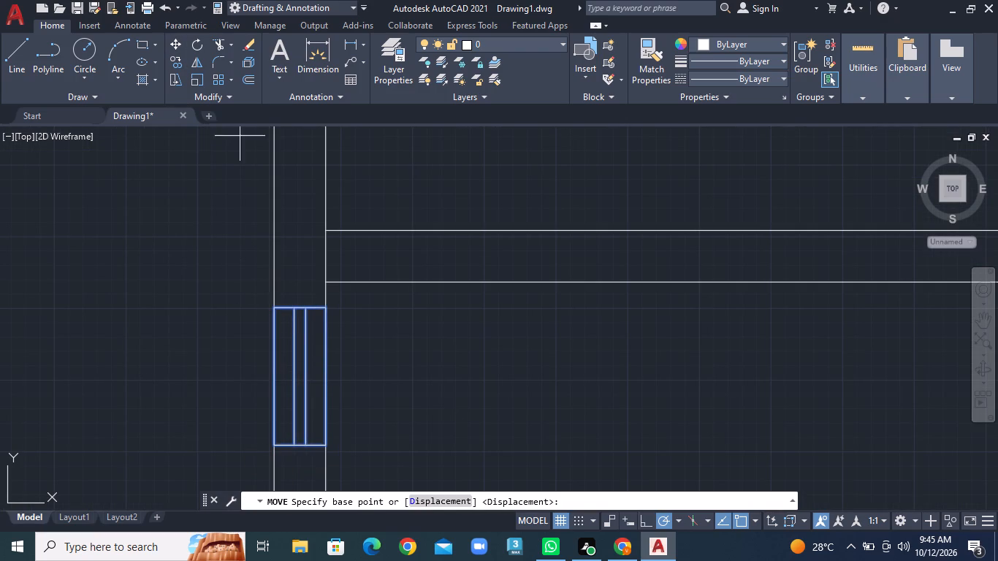
scroll(313, 266, "down", 1)
scroll(313, 266, "up", 1)
scroll(313, 269, "down", 4)
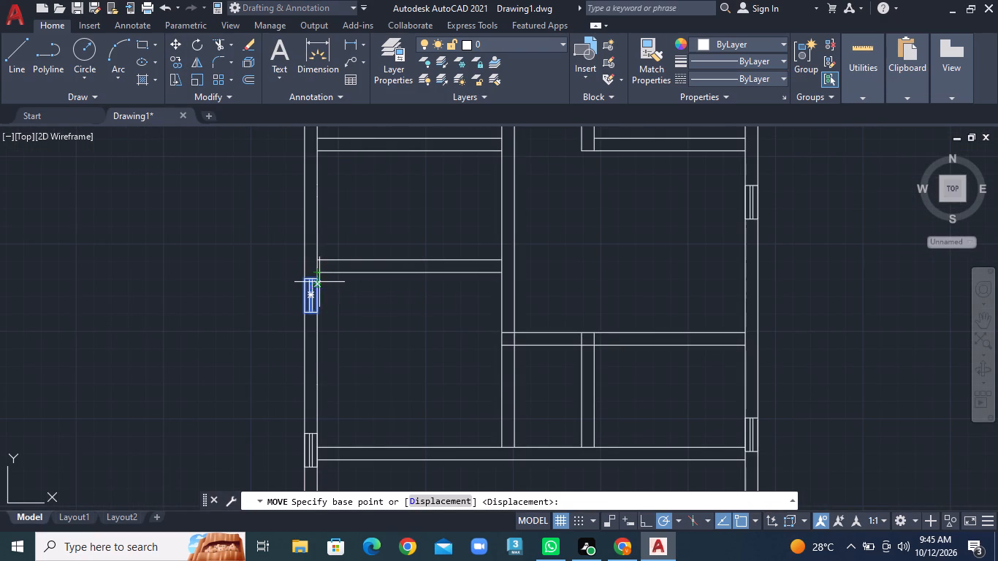
left_click(319, 282)
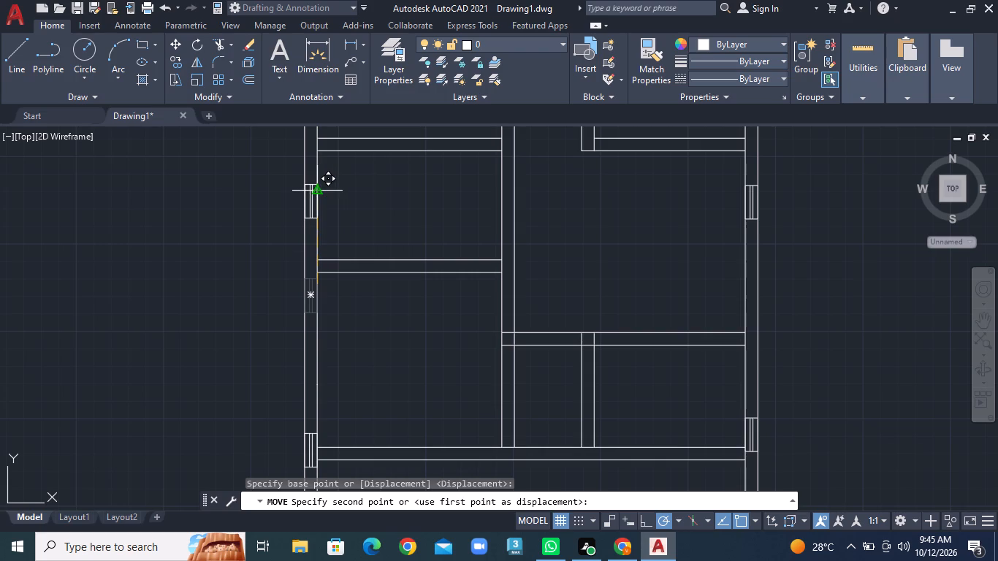
left_click(319, 201)
Move the upper left-hand room's window down along the left outer wall into the lower left-hand room, above the bottom partition.
scroll(358, 322, "down", 2)
middle_click_drag(364, 375, 352, 373)
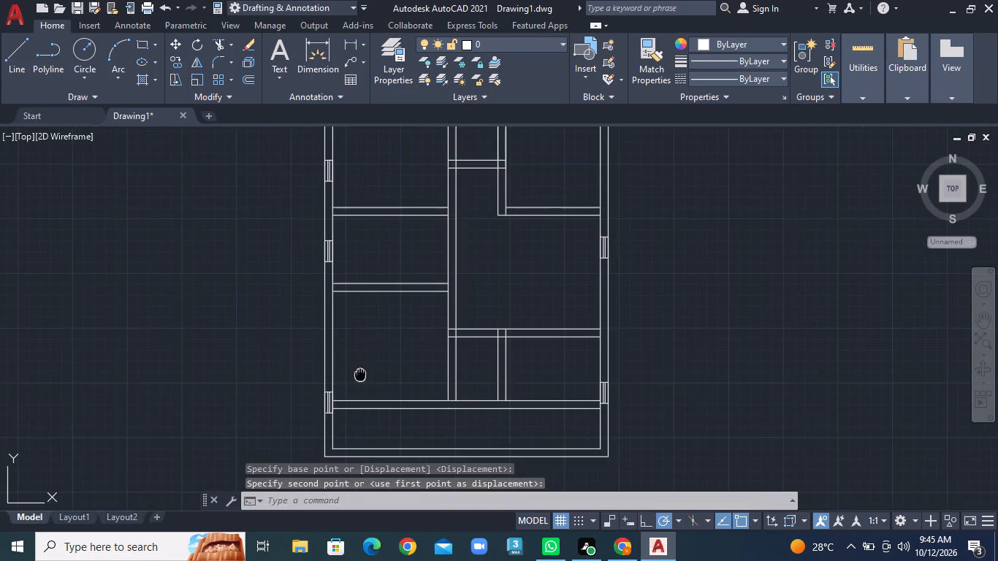
middle_click_drag(352, 373, 338, 337)
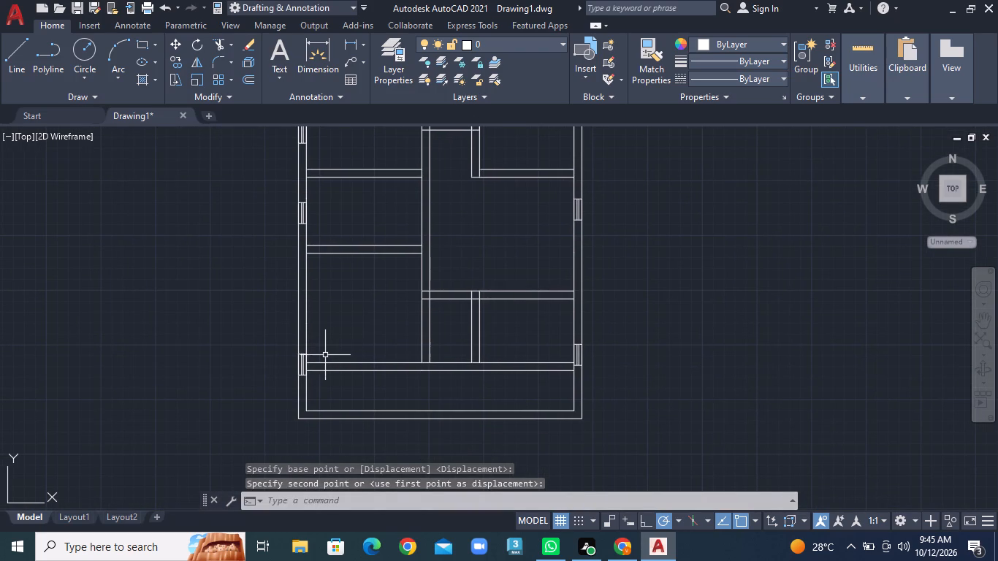
middle_click_drag(327, 259, 332, 355)
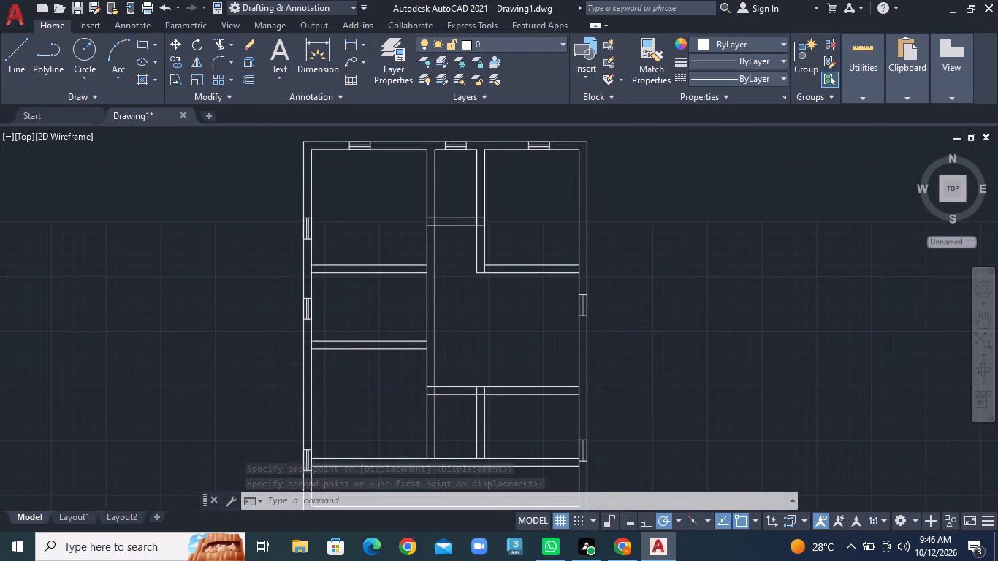
scroll(299, 241, "up", 3)
left_click(325, 205)
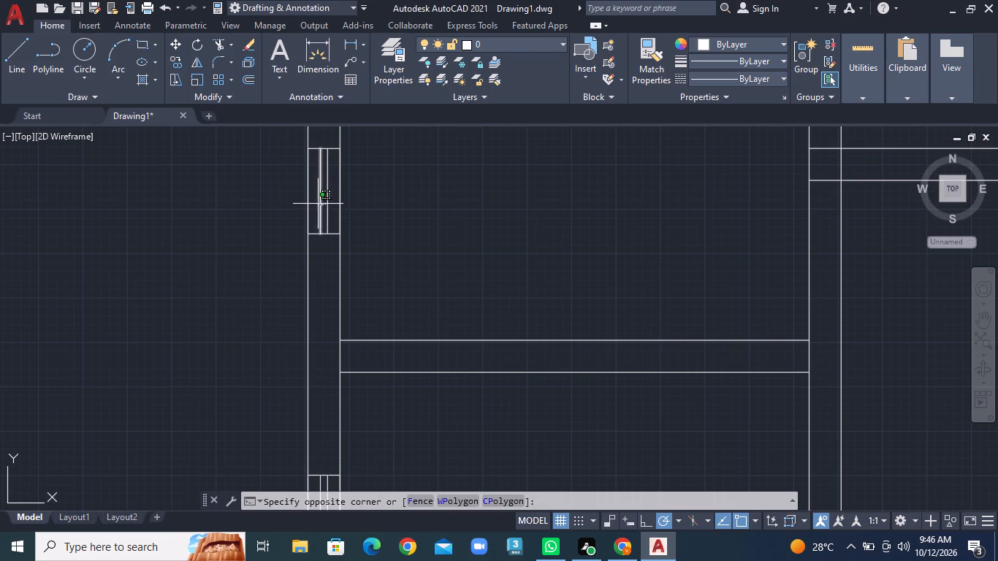
left_click(318, 204)
left_click(330, 204)
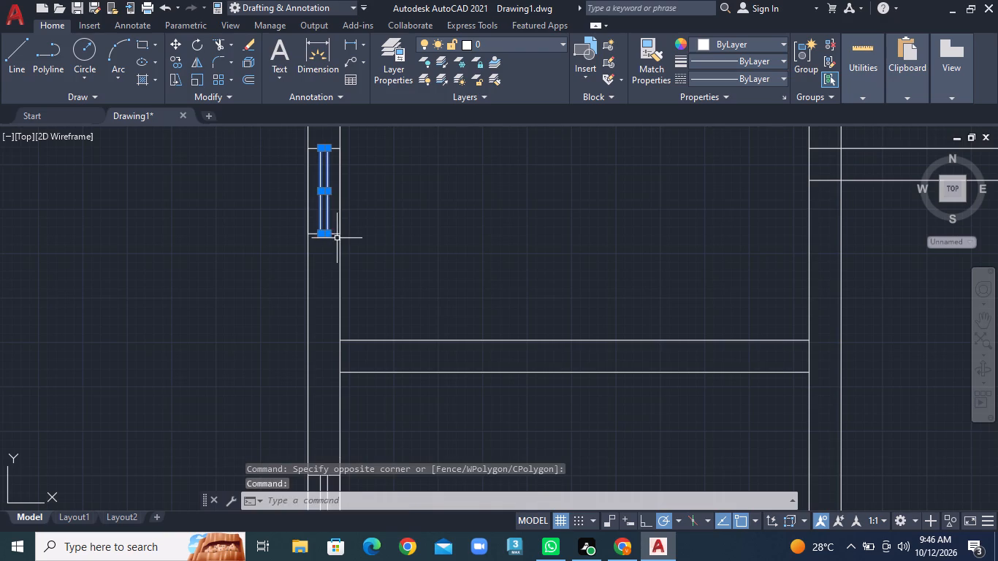
left_click(335, 234)
left_click(178, 46)
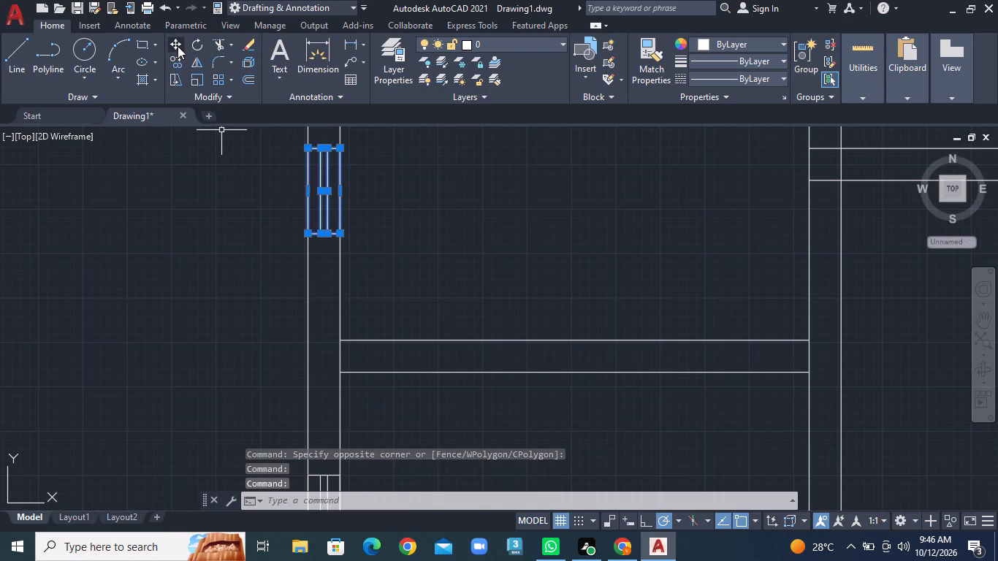
left_click(342, 150)
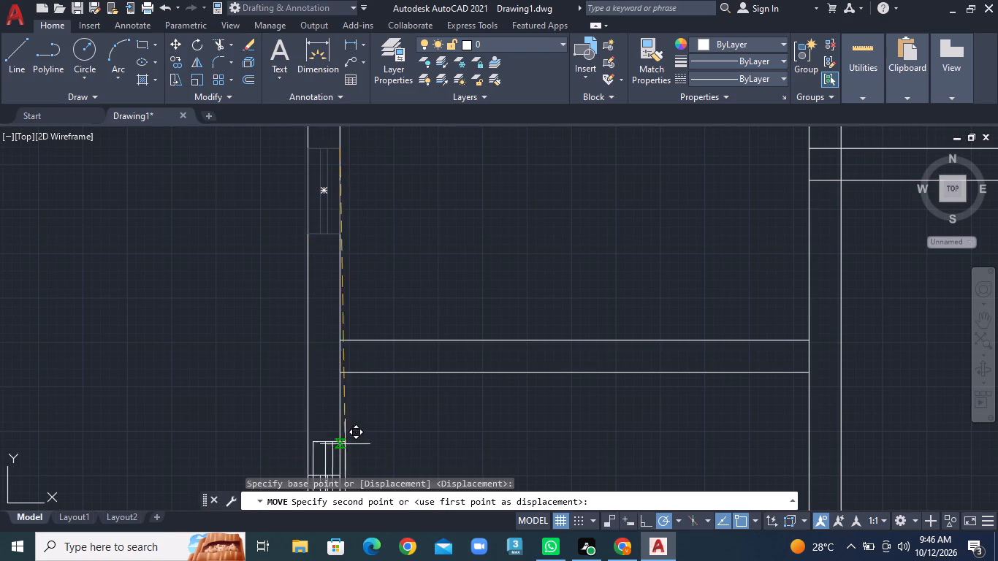
middle_click_drag(345, 445, 350, 247)
scroll(354, 353, "down", 1)
middle_click_drag(354, 354, 359, 183)
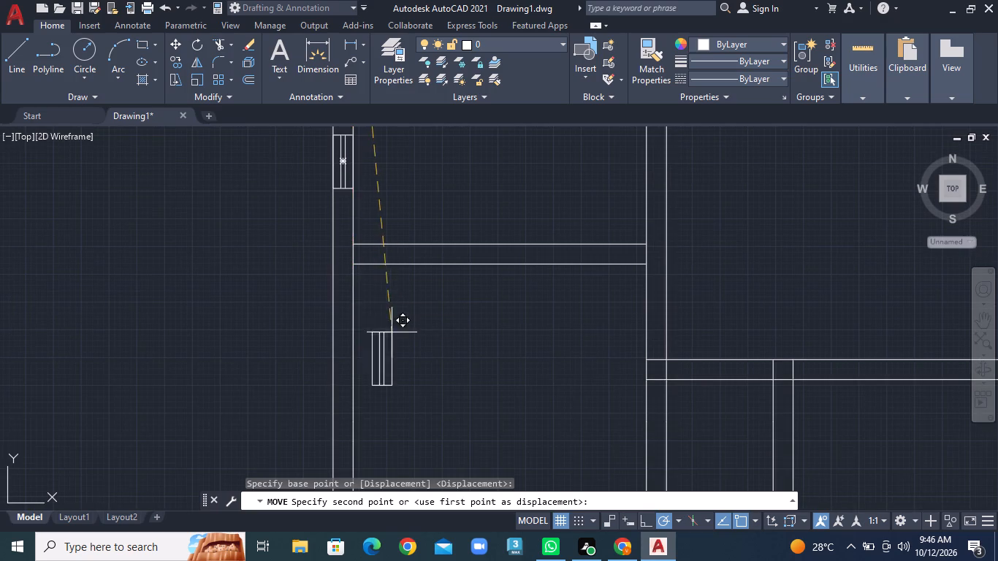
middle_click_drag(392, 333, 355, 174)
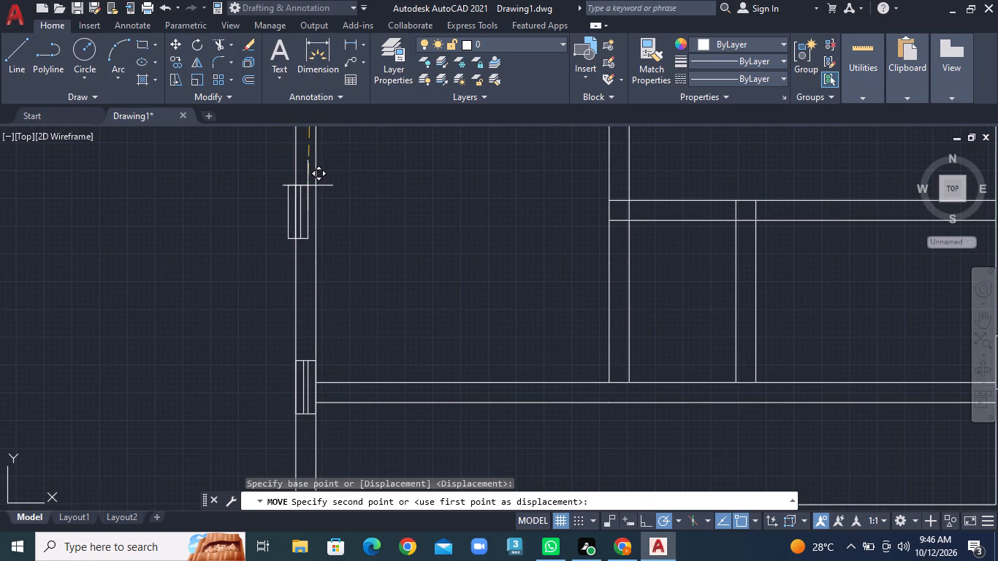
left_click(313, 186)
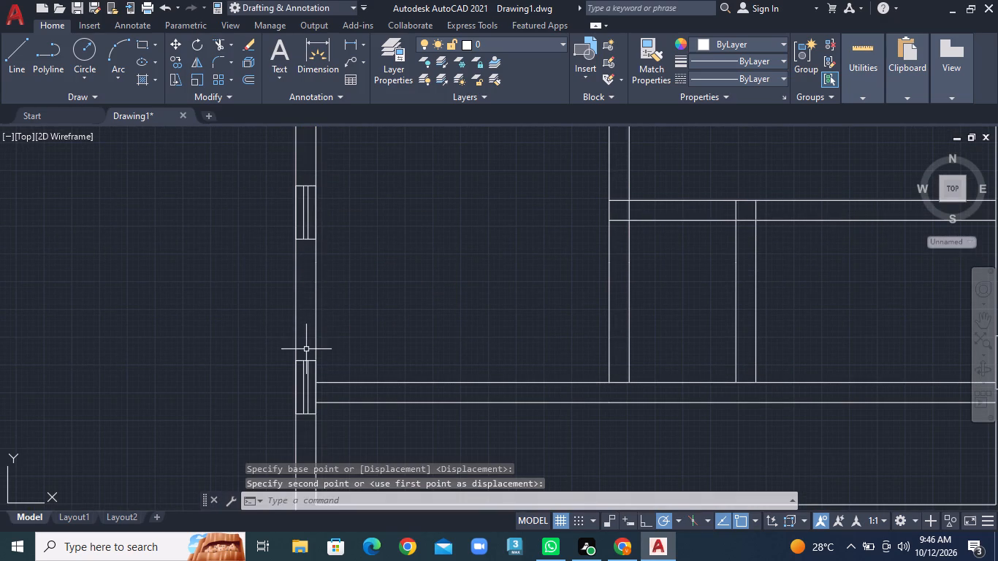
Move the left outer wall's window at the bottom partition junction down along the wall, below that partition.
left_click(308, 363)
left_click(304, 370)
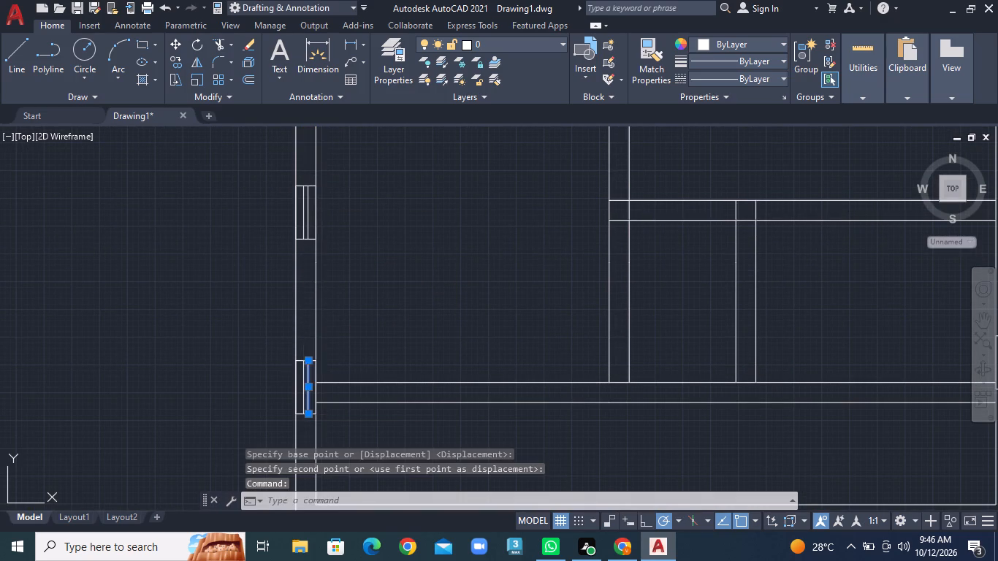
left_click(313, 360)
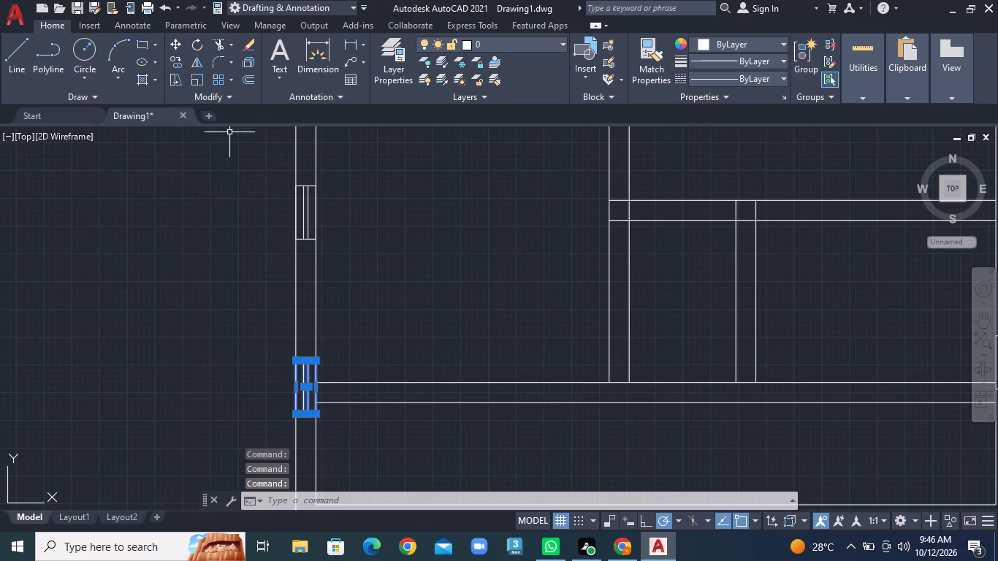
left_click(173, 43)
middle_click_drag(379, 409, 373, 294)
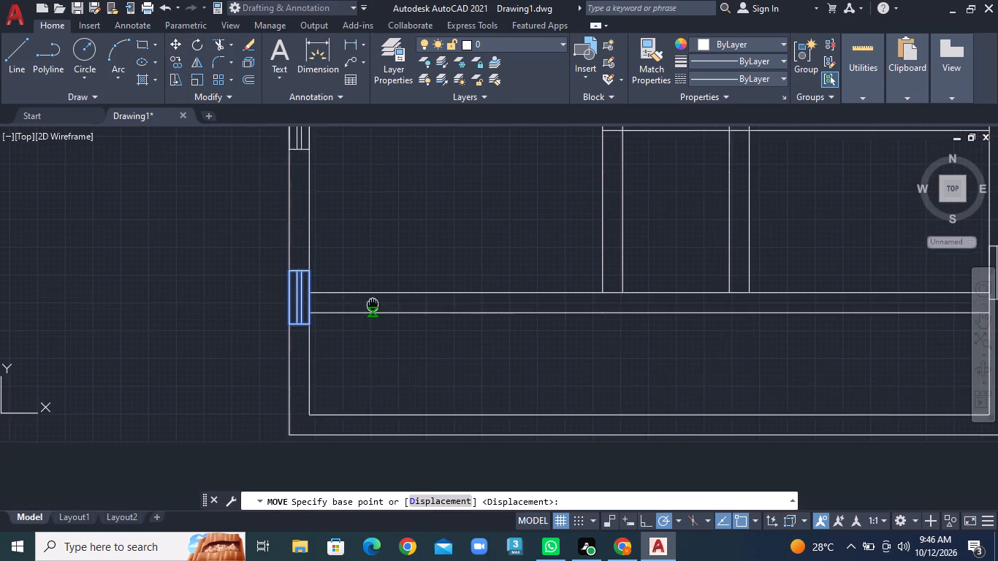
middle_click_drag(373, 294, 373, 269)
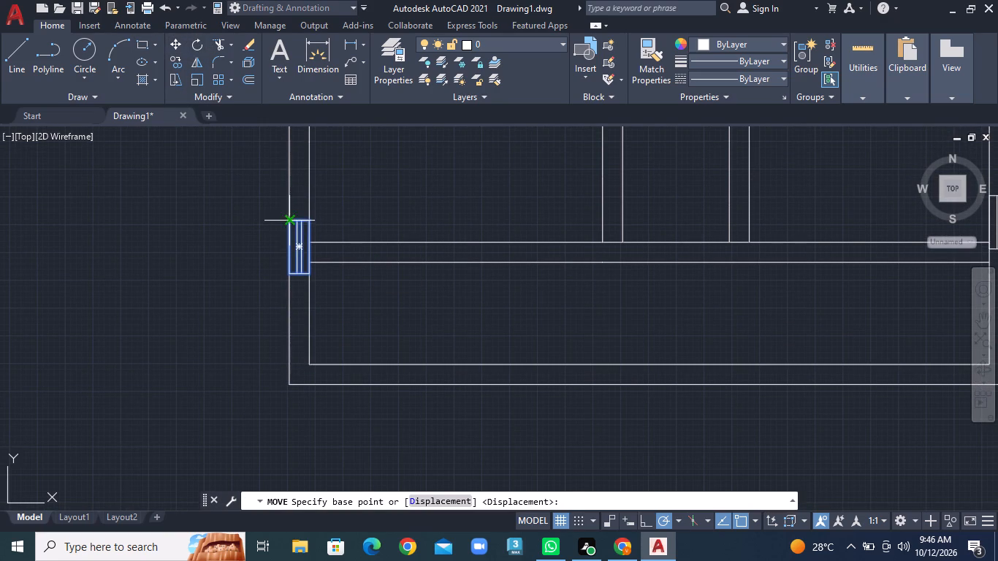
left_click(286, 223)
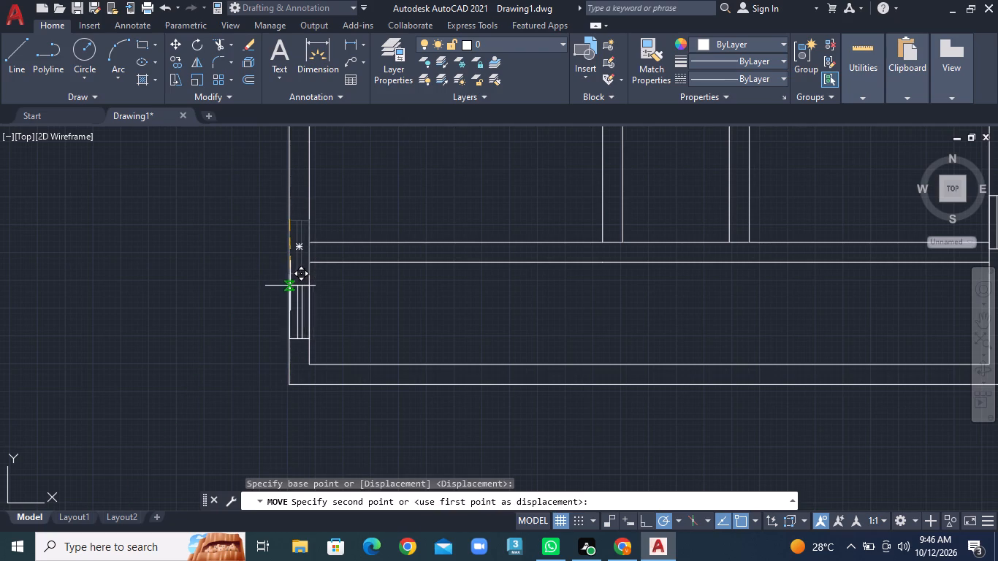
left_click(289, 285)
Trim the vertical wall lines crossing the short horizontal partition between the two upper middle walls, at both of its junctions.
scroll(424, 273, "down", 2)
middle_click_drag(447, 198, 378, 352)
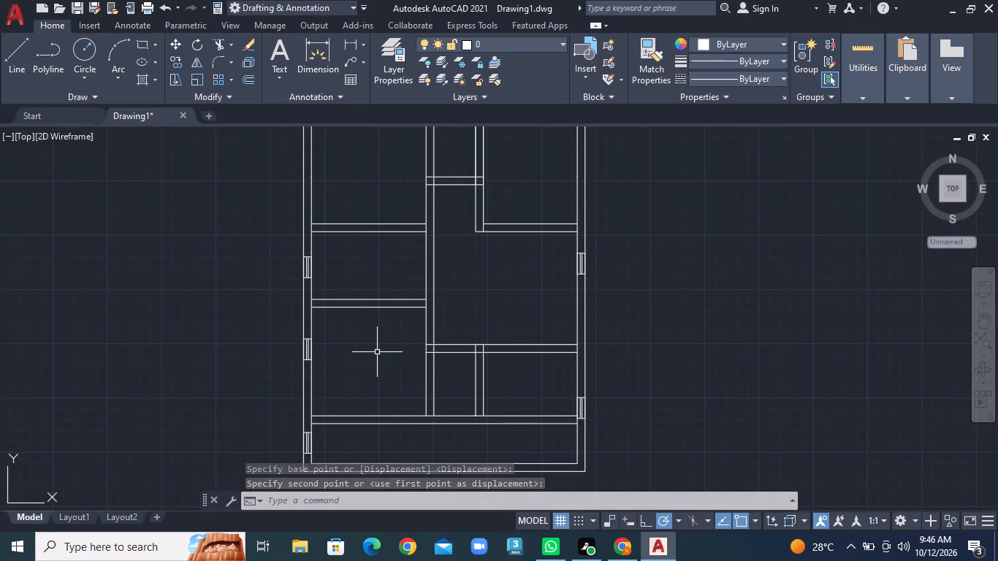
middle_click_drag(411, 205, 327, 311)
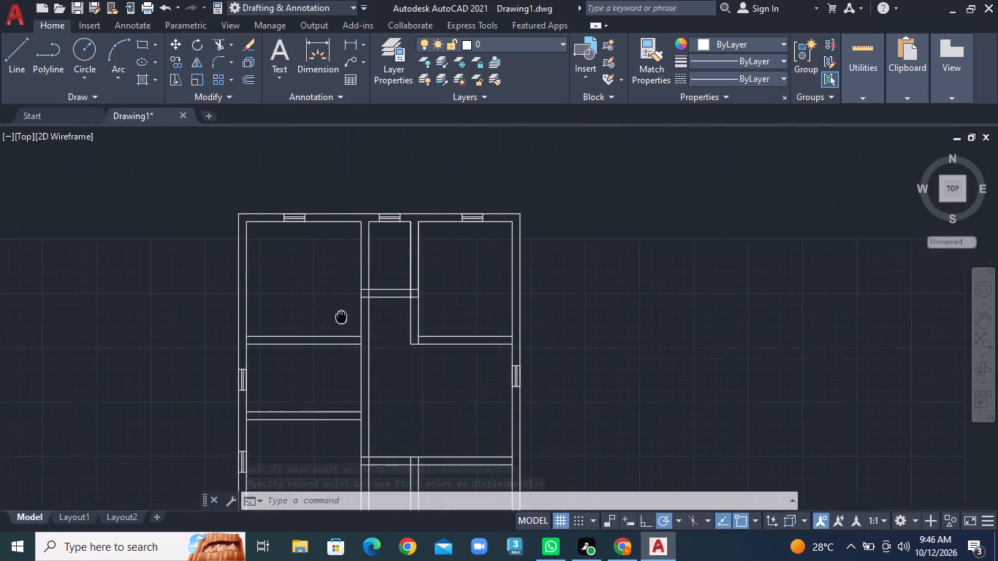
middle_click_drag(327, 311, 229, 299)
scroll(273, 283, "up", 2)
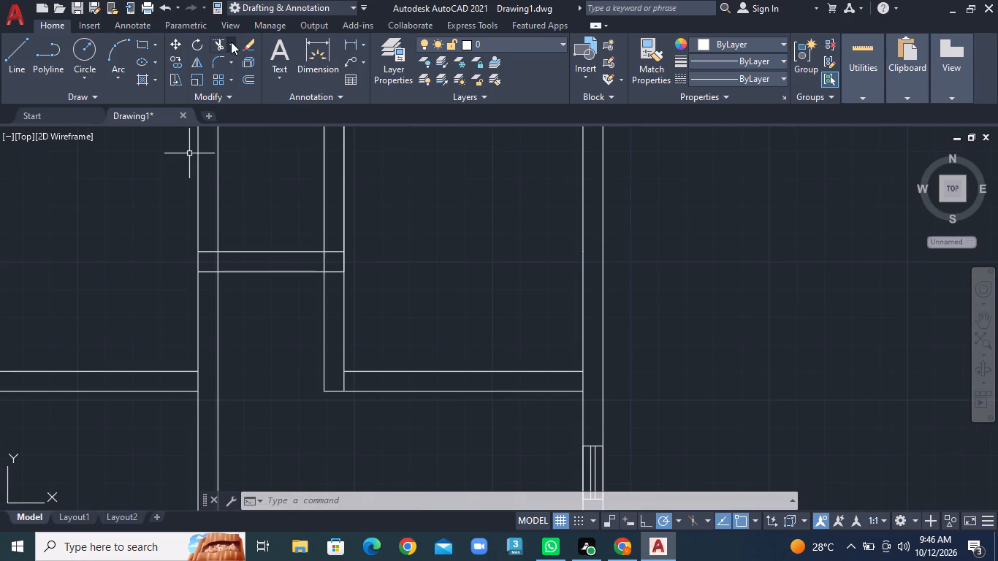
left_click(231, 42)
left_click(236, 66)
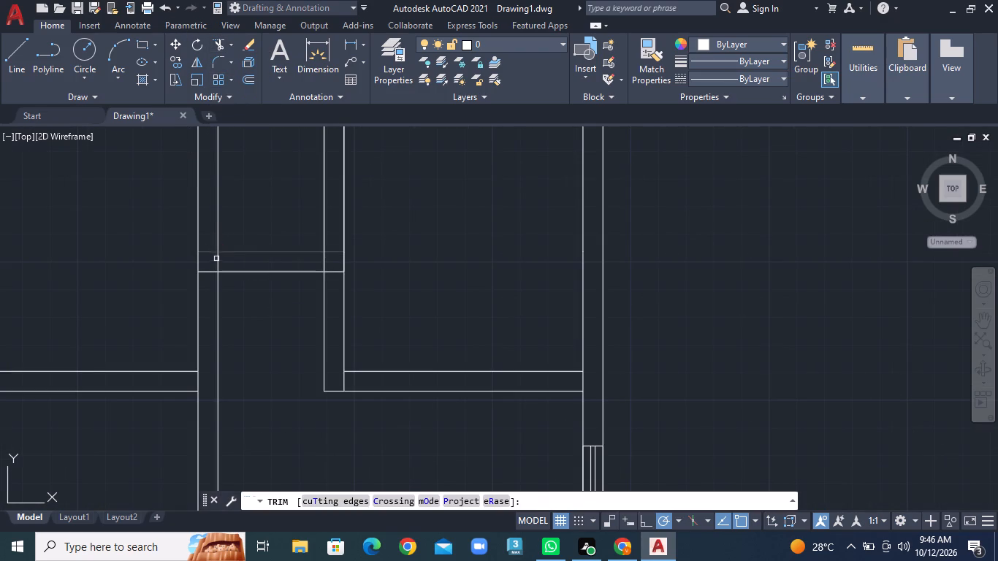
left_click(216, 262)
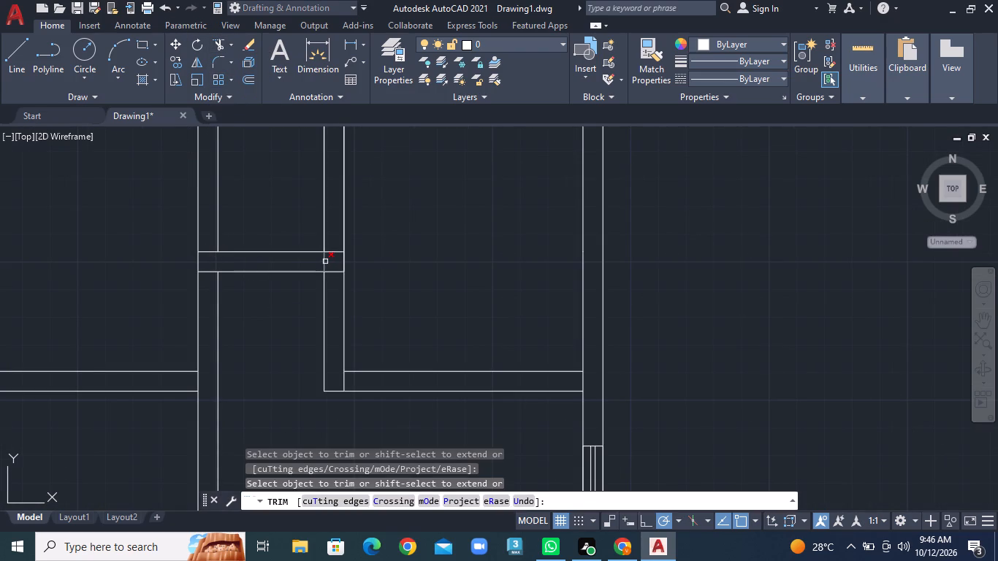
left_click(324, 262)
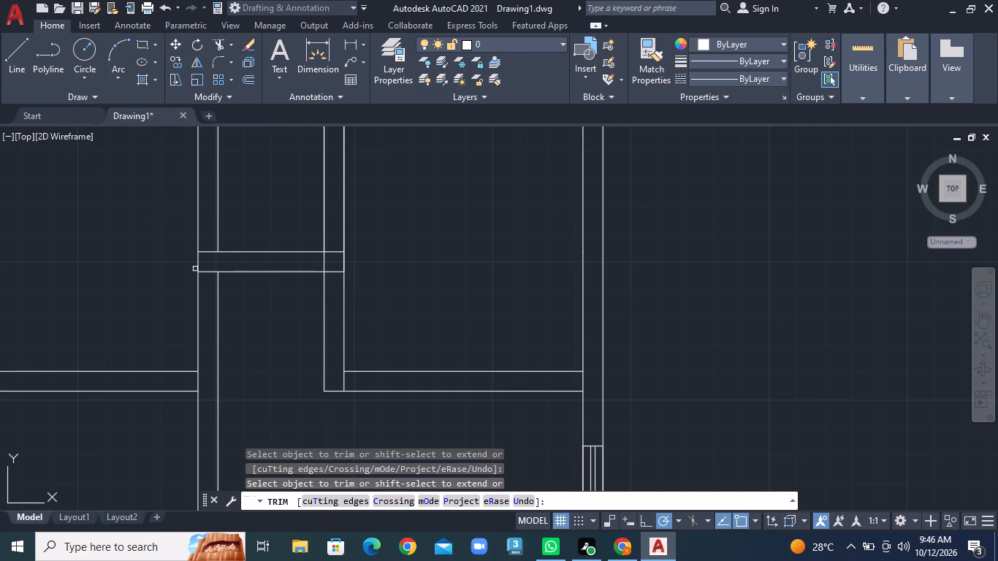
Draw a 2' horizontal line running left in the open area of the upper left-hand room.
left_click(13, 59)
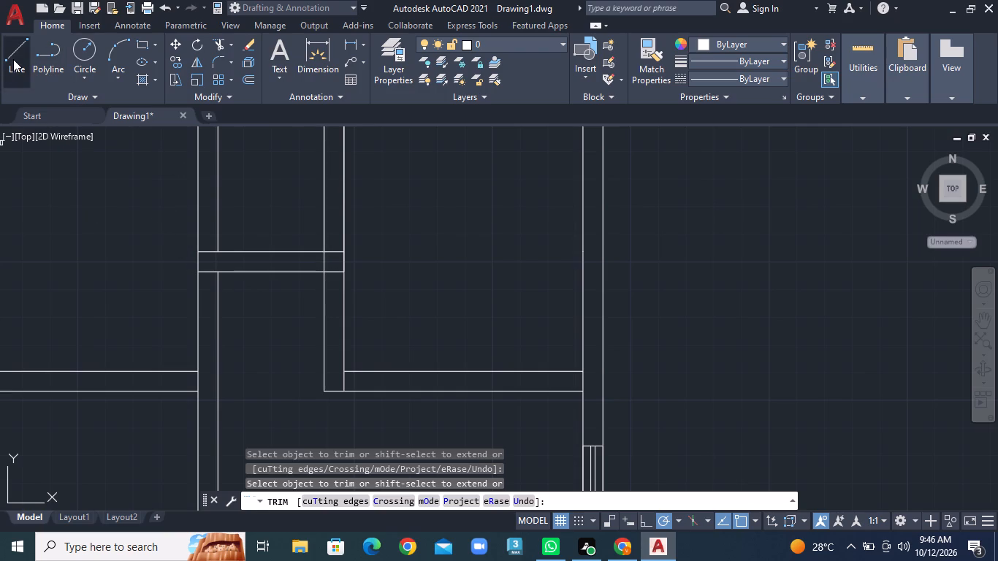
middle_click_drag(145, 256, 325, 265)
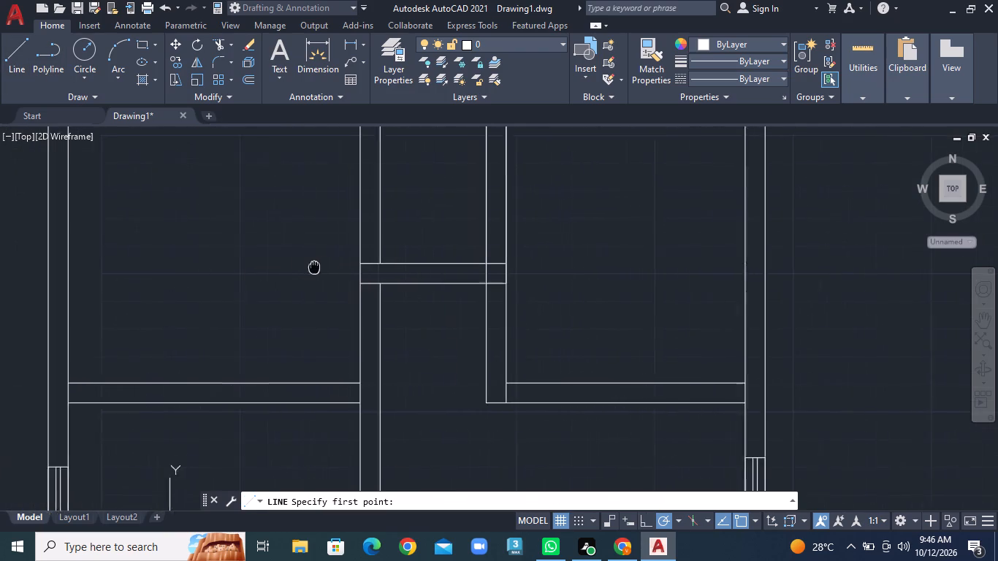
middle_click_drag(325, 265, 330, 265)
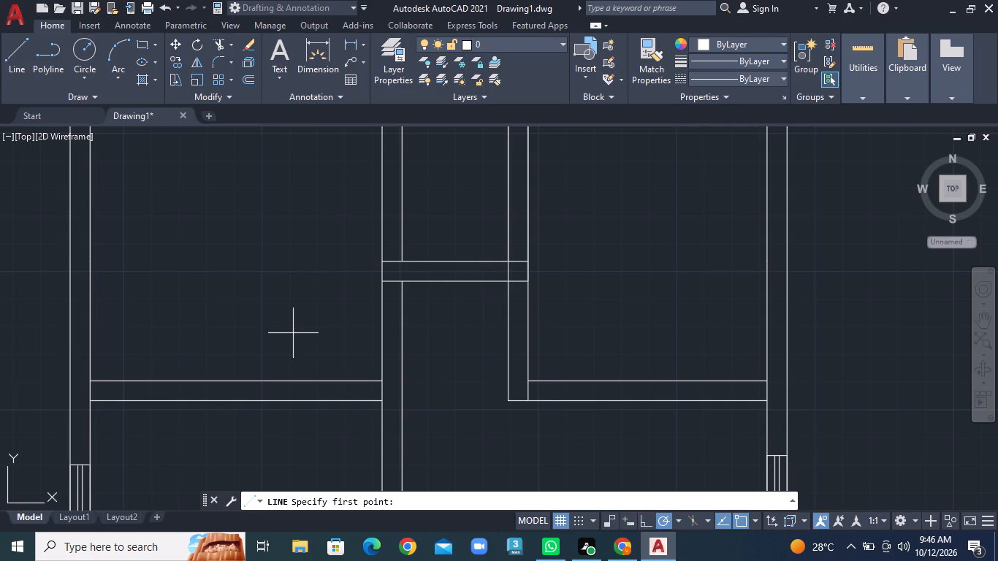
left_click(293, 333)
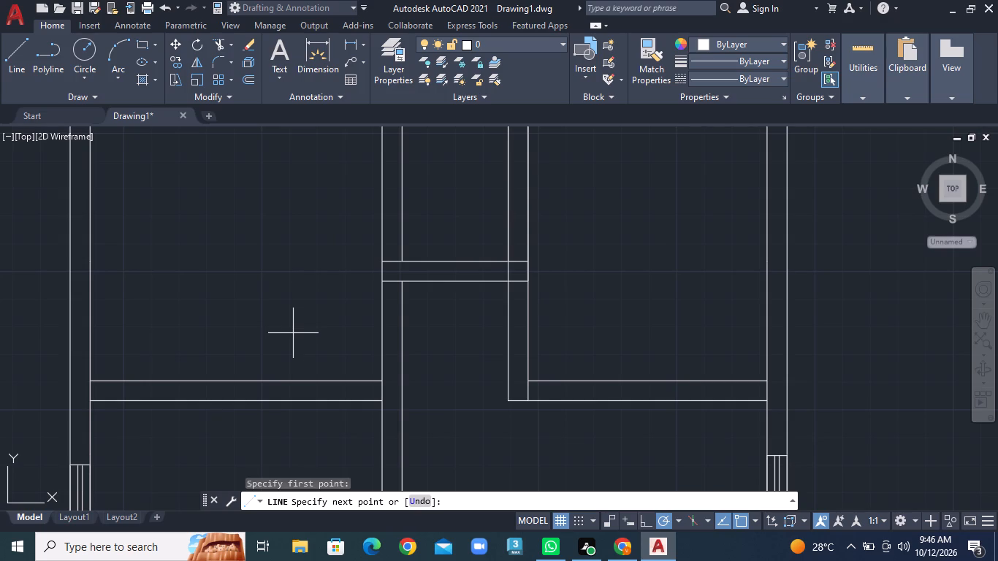
type("2'")
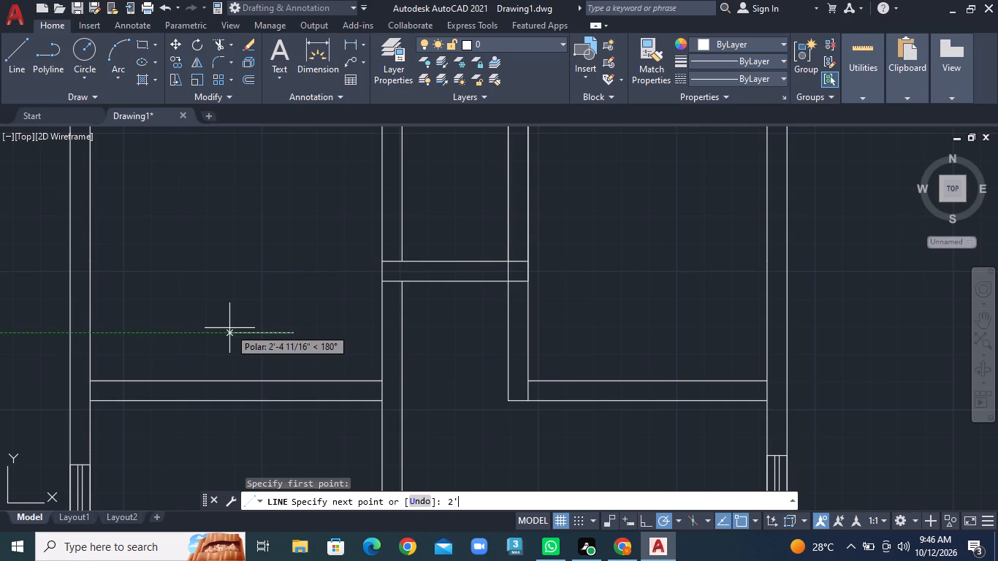
key("Return")
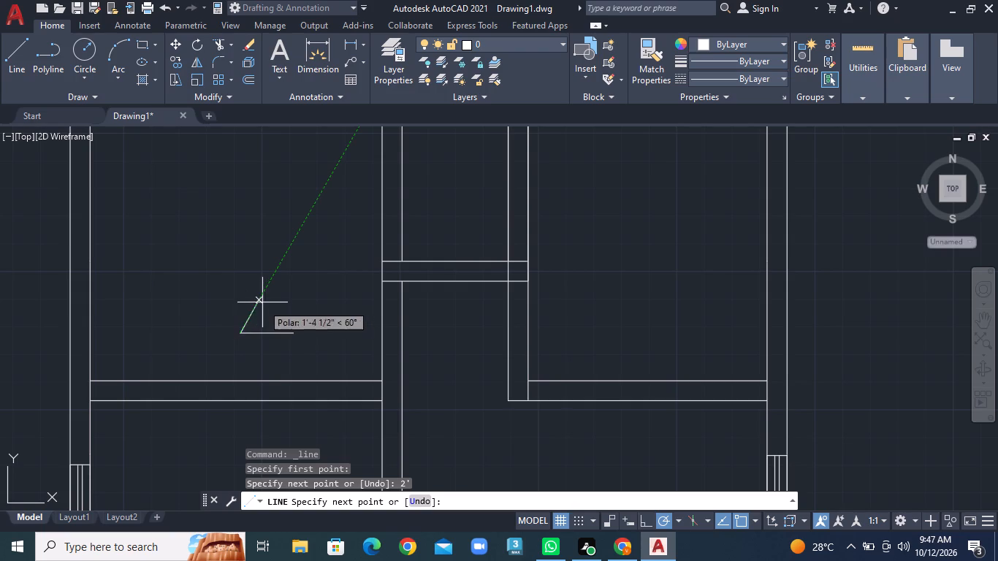
key("Escape")
Draw a 2' vertical line upward from the right end of the 2' horizontal line.
left_click(15, 60)
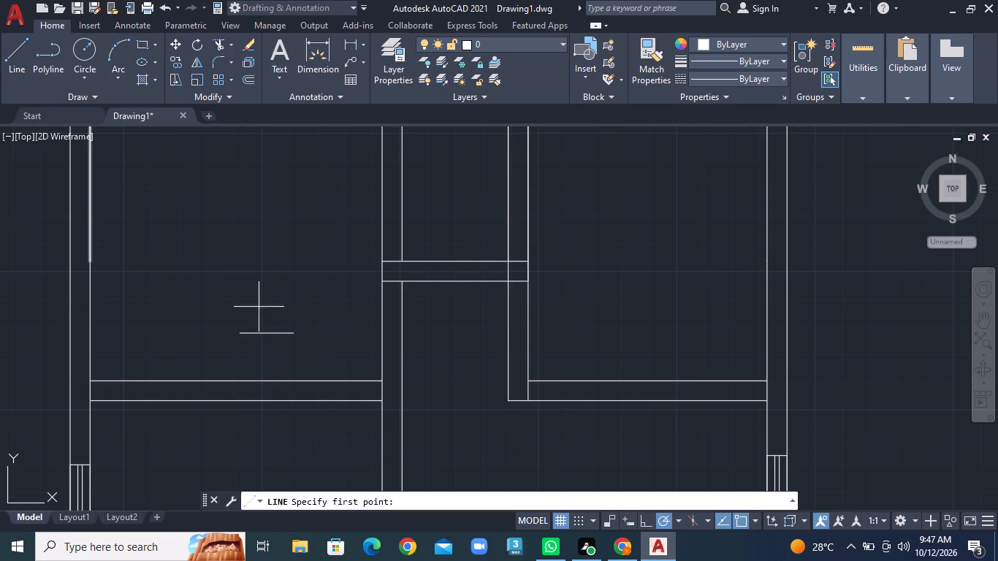
left_click(292, 332)
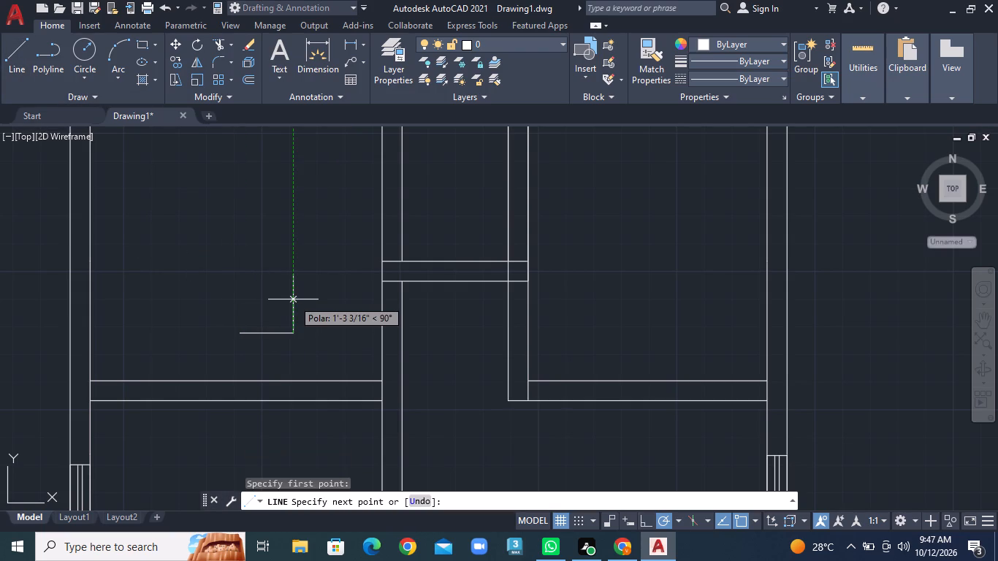
type("2'")
key("Return")
scroll(304, 381, "up", 1)
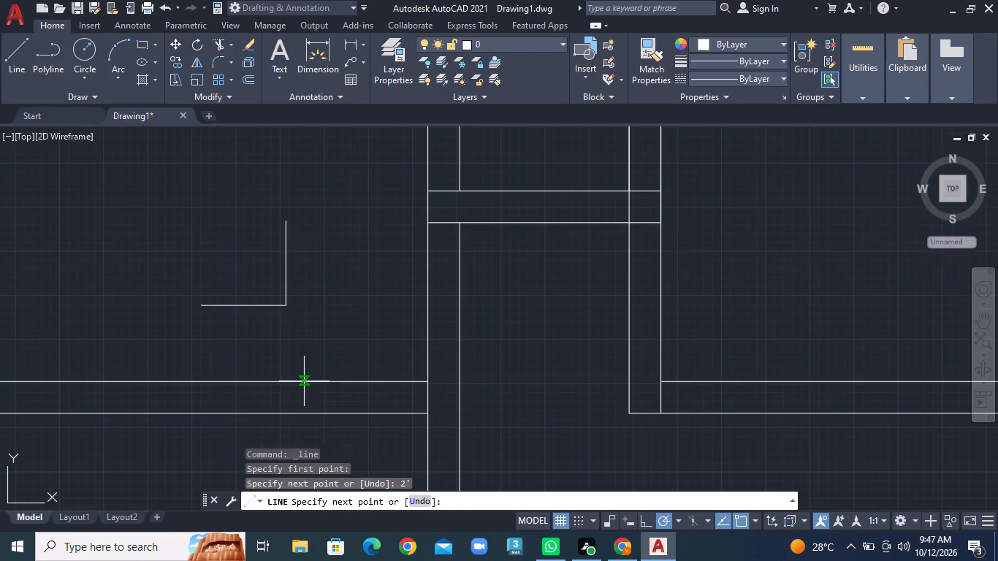
key("Escape")
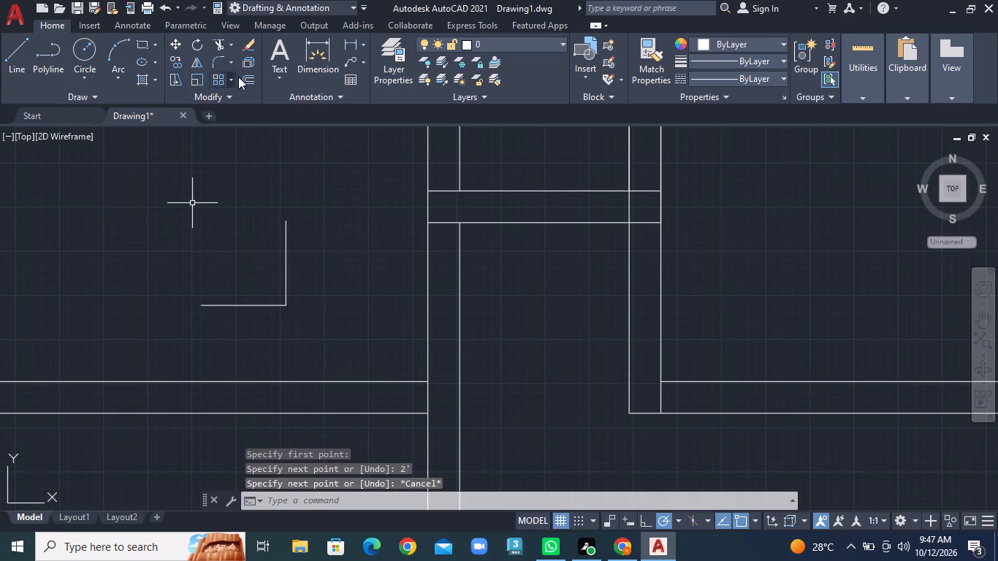
Offset the 2' horizontal line 1" downward to form the door leaf's thickness.
left_click(240, 77)
type("2'")
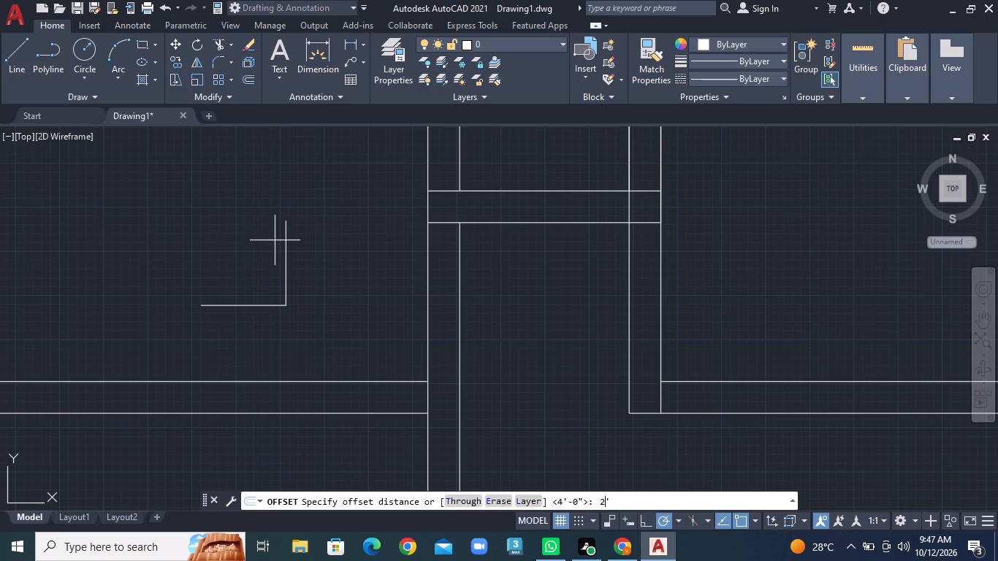
key("BackSpace")
key("BackSpace")
type("1\"")
key("Return")
left_click(252, 305)
left_click(251, 332)
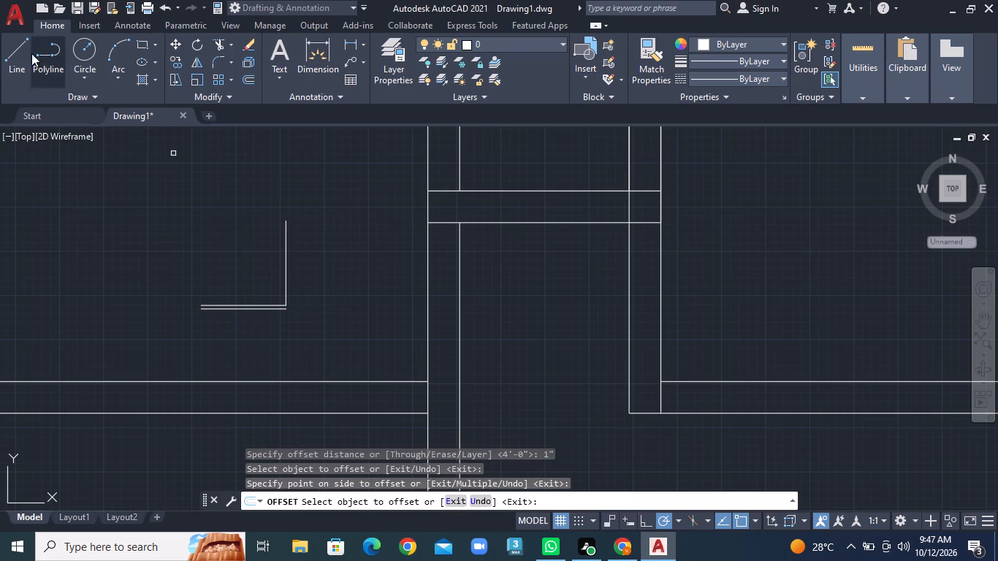
Close the right end of the 1" thick door leaf with a short line between its two edges.
left_click(12, 52)
scroll(270, 263, "up", 2)
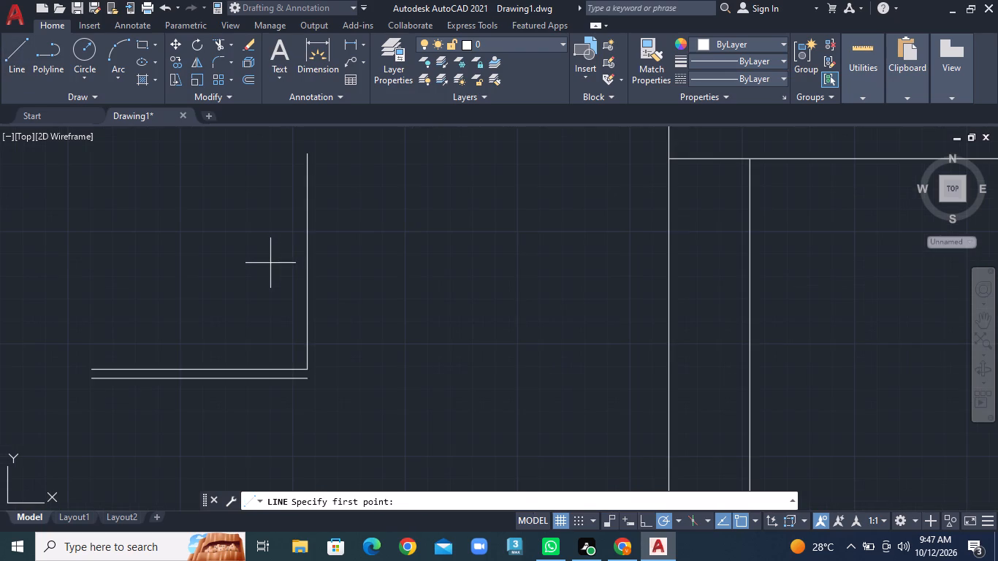
left_click(309, 370)
left_click(305, 378)
right_click(305, 378)
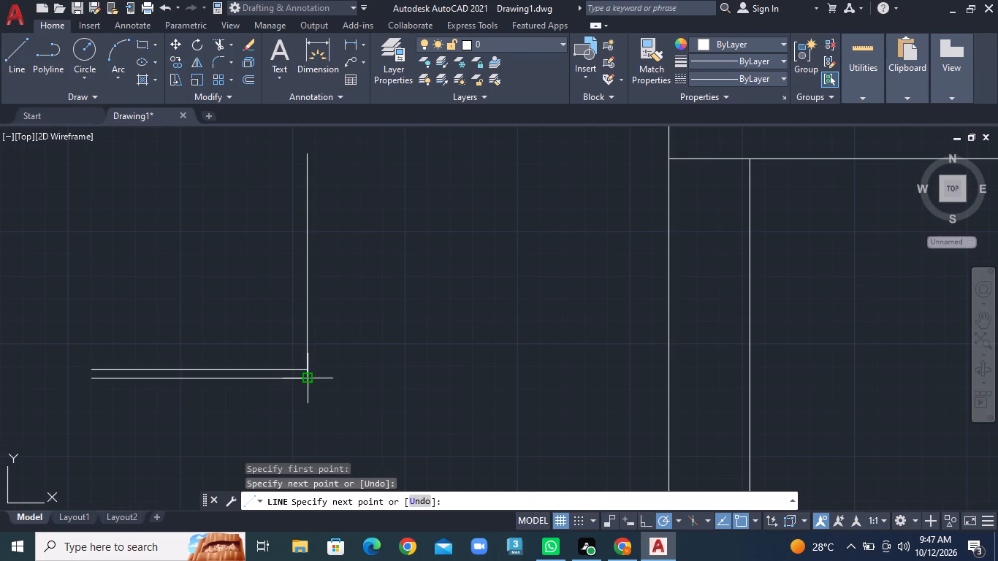
left_click(354, 223)
scroll(262, 248, "down", 1)
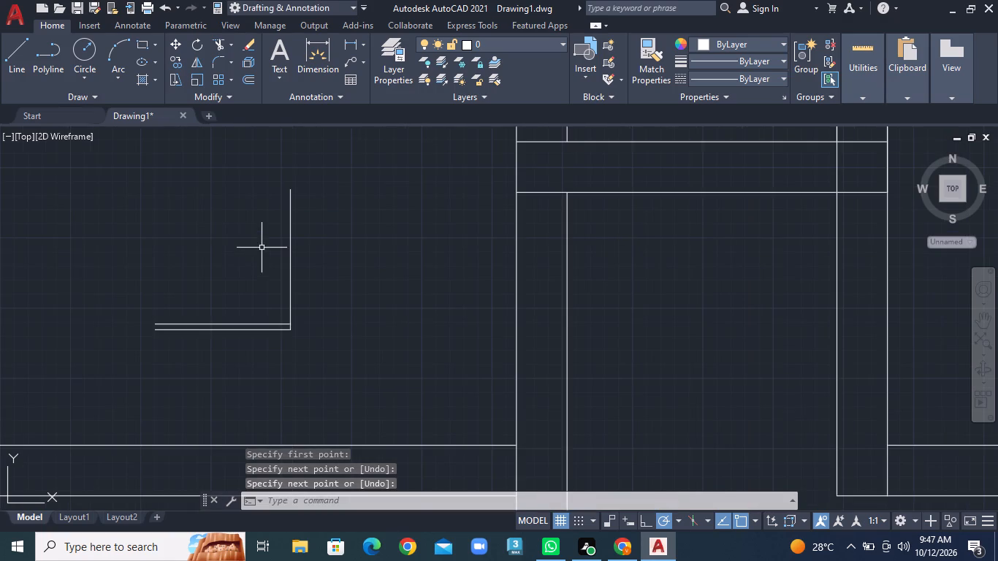
Close the left end of the 1" thick door leaf with a short line between its two edges.
left_click(124, 75)
left_click(155, 281)
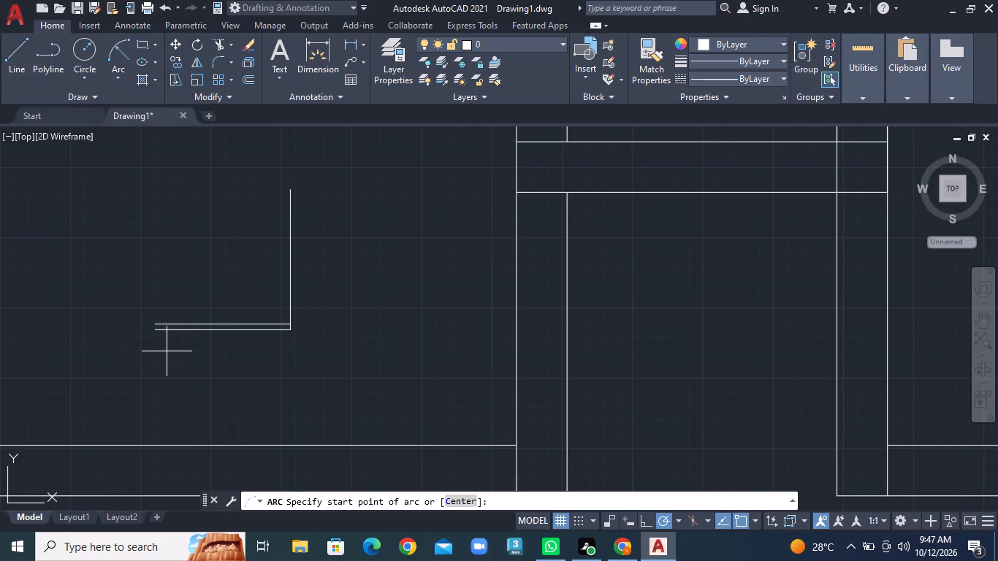
left_click(15, 66)
scroll(145, 240, "up", 2)
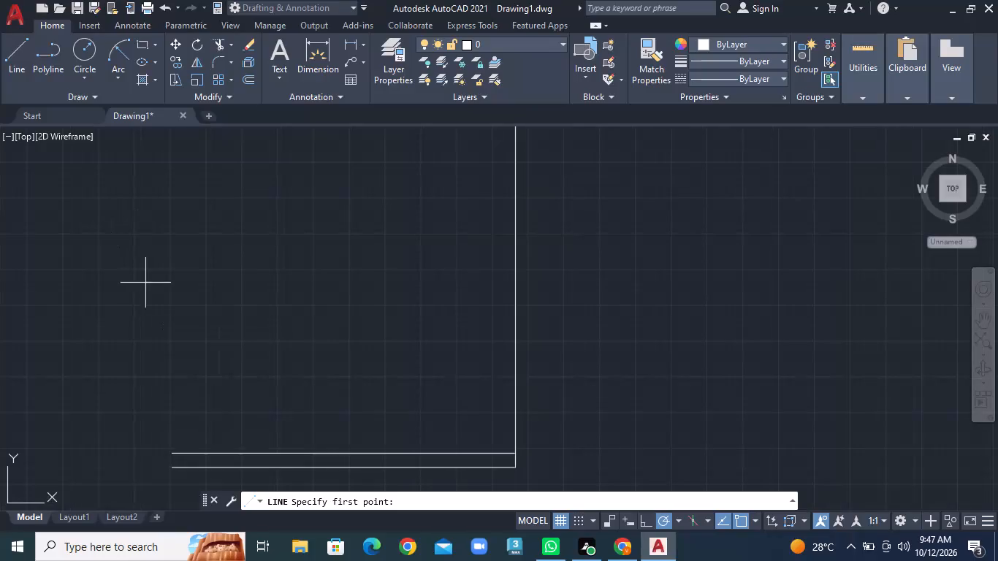
left_click(172, 469)
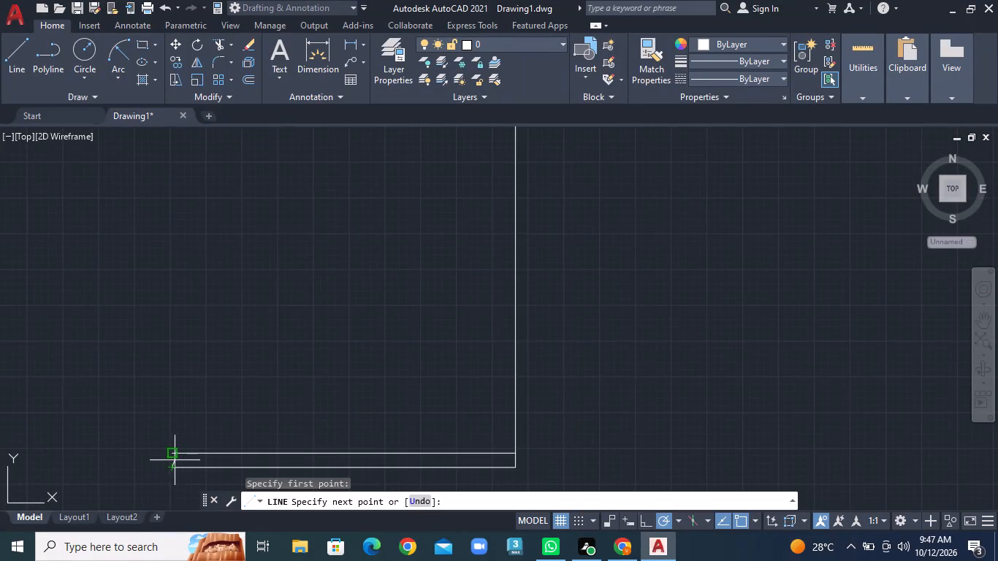
left_click(175, 454)
right_click(175, 454)
left_click(226, 294)
scroll(223, 305, "down", 1)
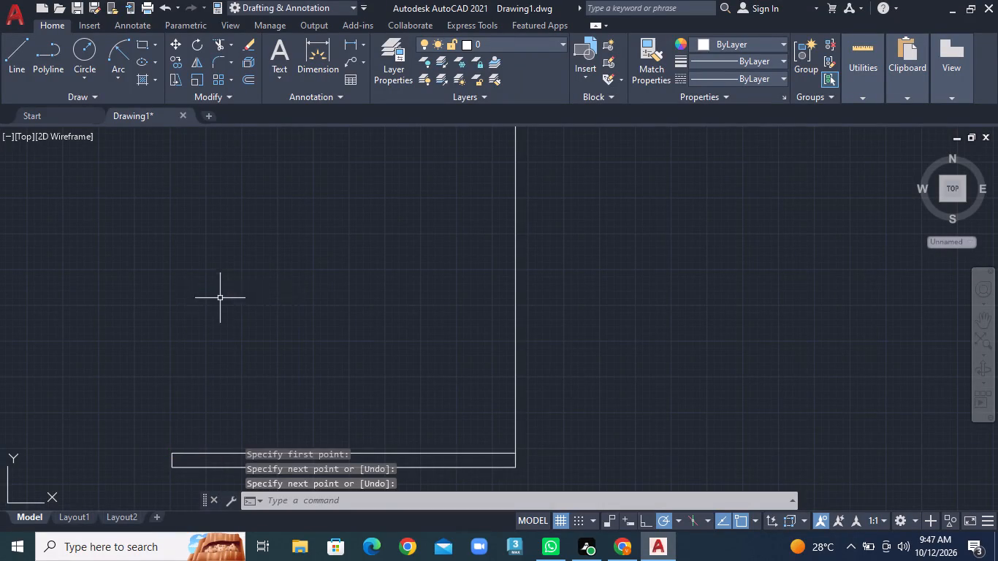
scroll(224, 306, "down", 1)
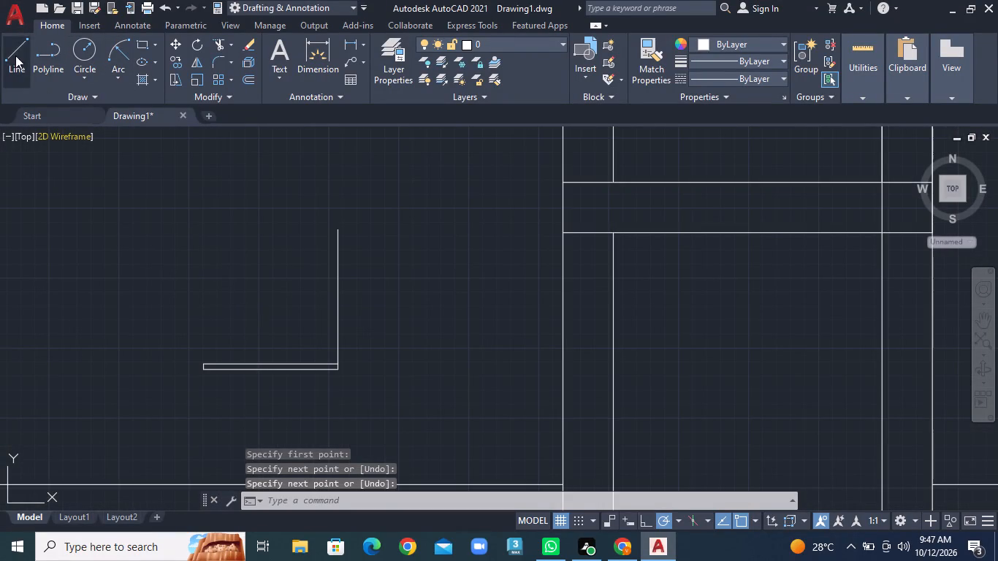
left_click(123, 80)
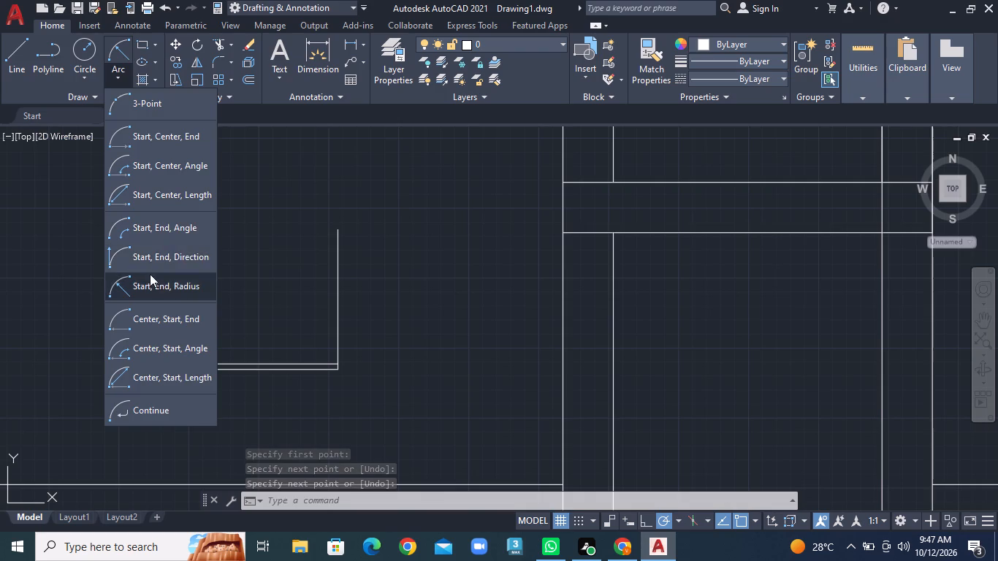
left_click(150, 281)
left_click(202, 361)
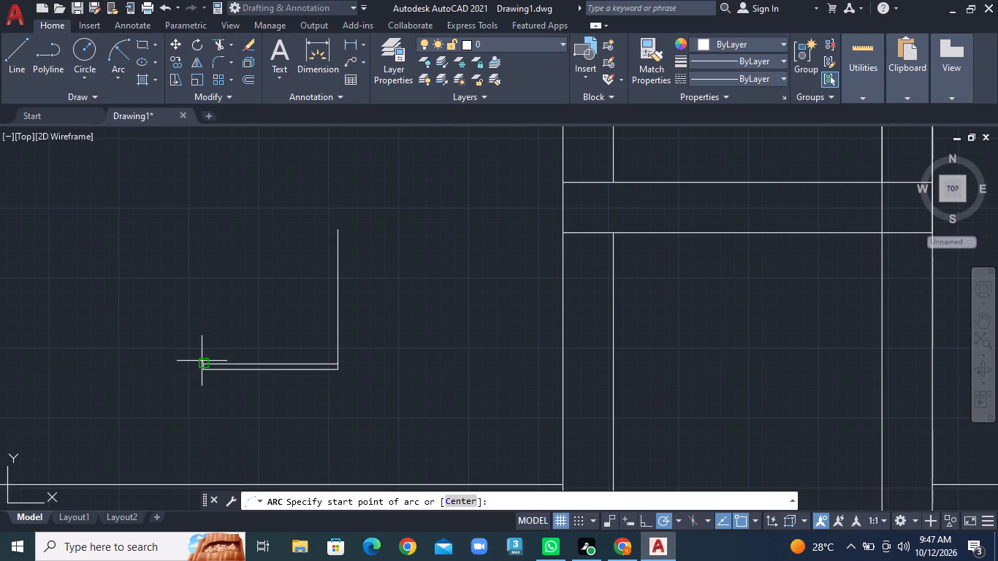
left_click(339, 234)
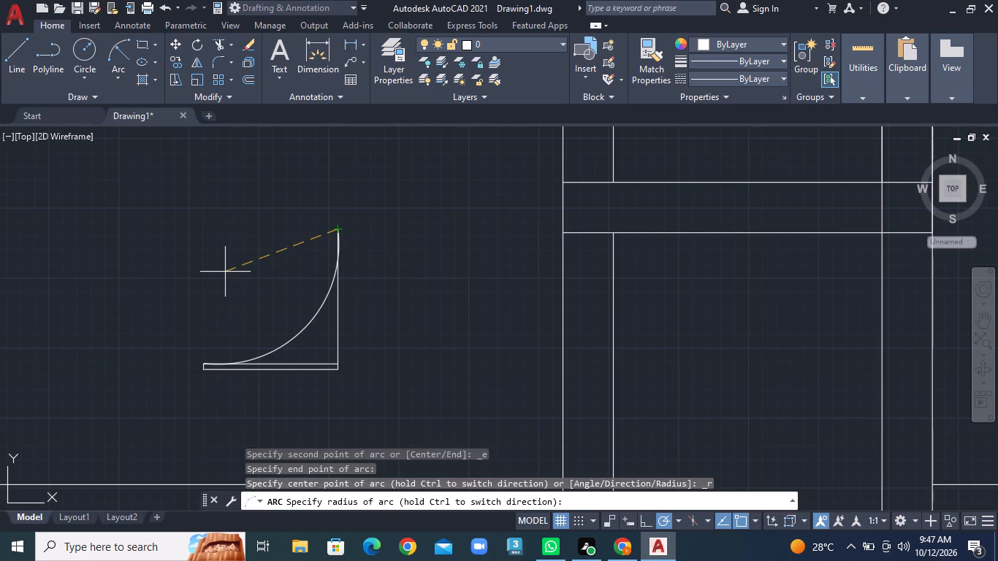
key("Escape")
Draw the door swing as a Start, End, Radius arc from the vertical line's top to the door leaf's upper left corner.
left_click(116, 73)
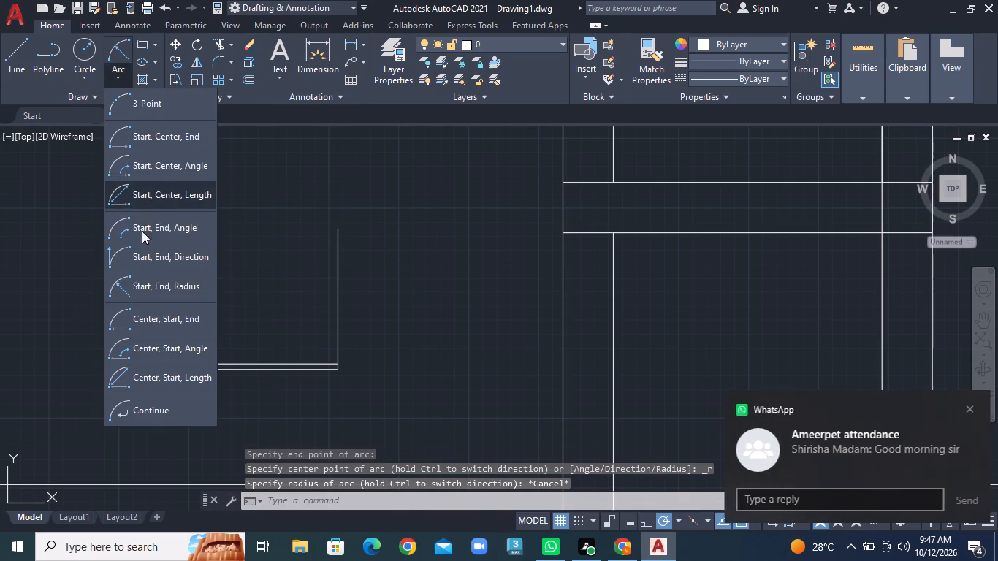
left_click(170, 295)
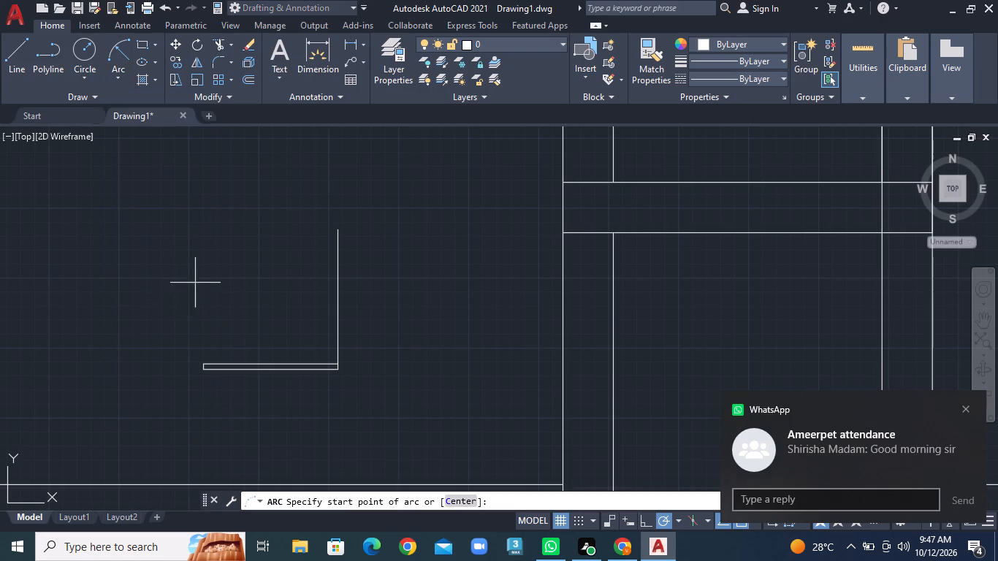
left_click(341, 230)
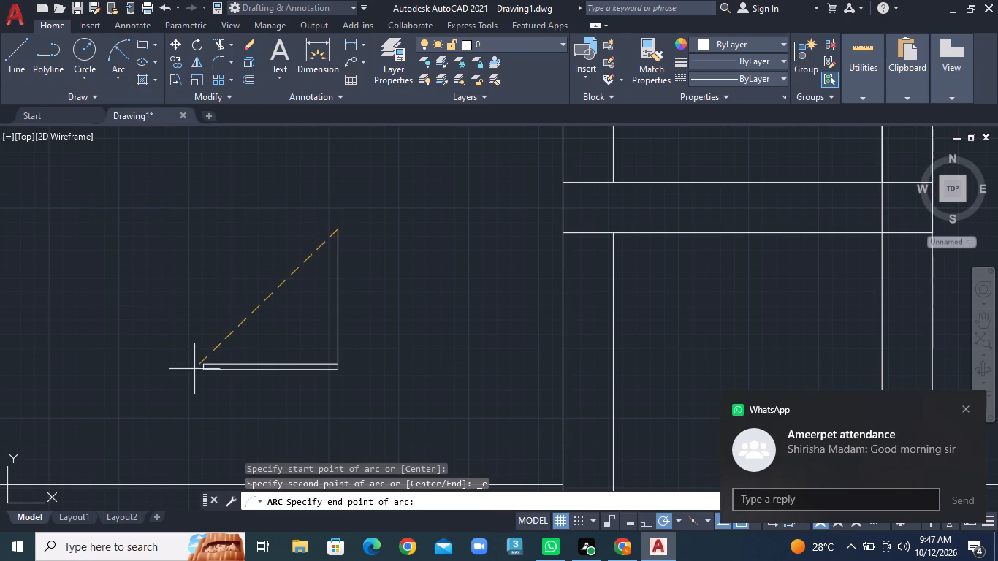
left_click(203, 362)
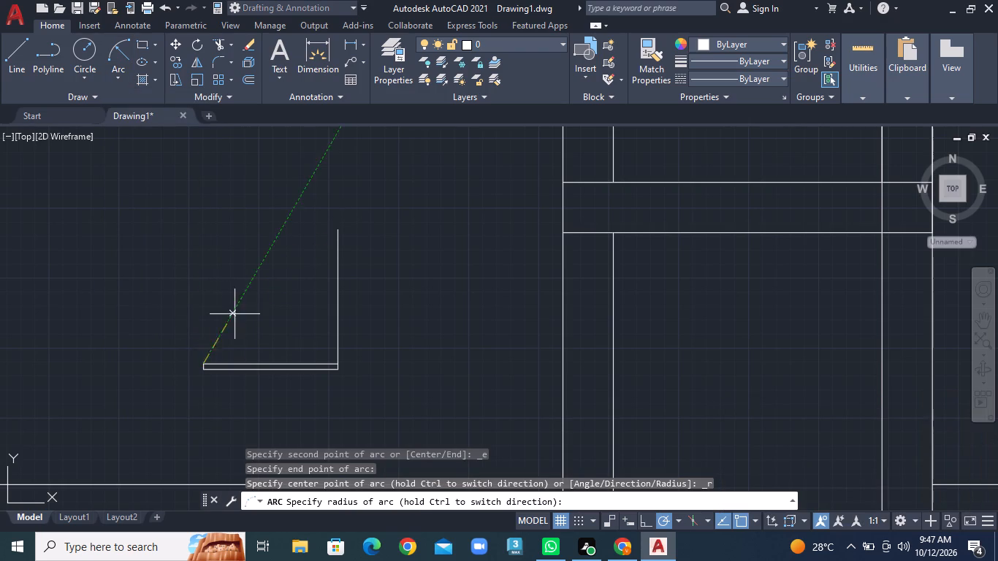
left_click(315, 282)
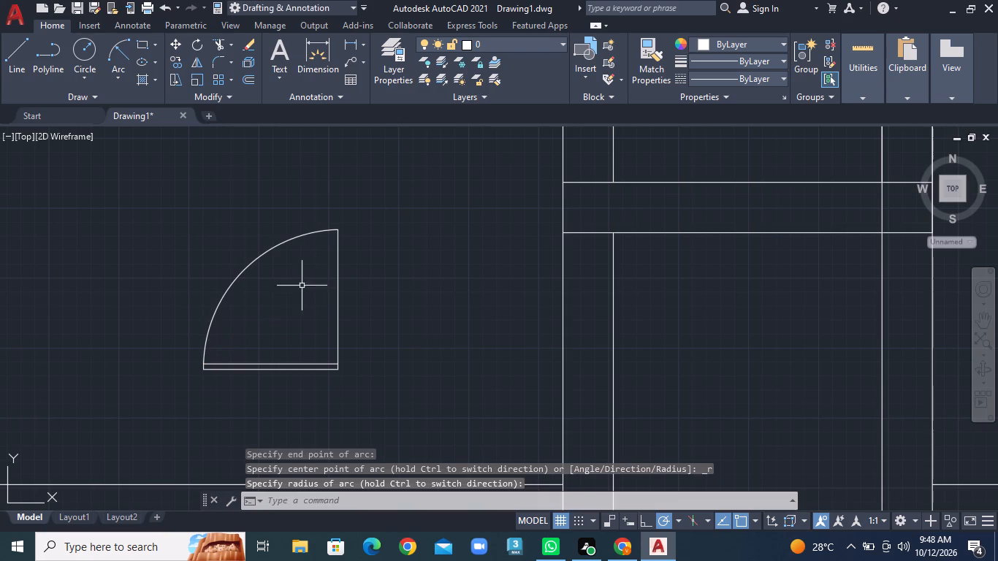
Trim away the 2' vertical construction line, leaving the door leaf and swing arc.
left_click(234, 44)
left_click(237, 74)
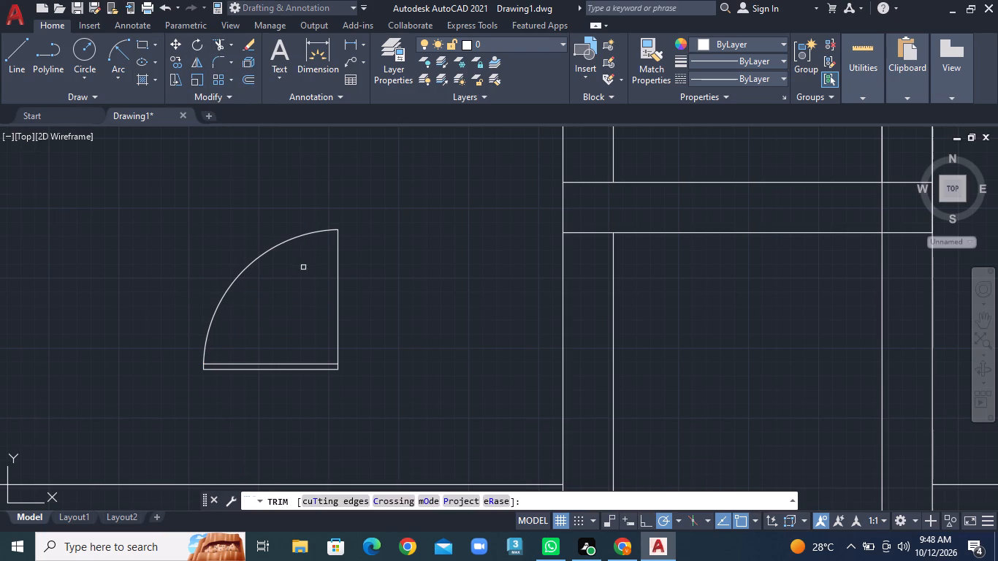
left_click(310, 273)
left_click(356, 275)
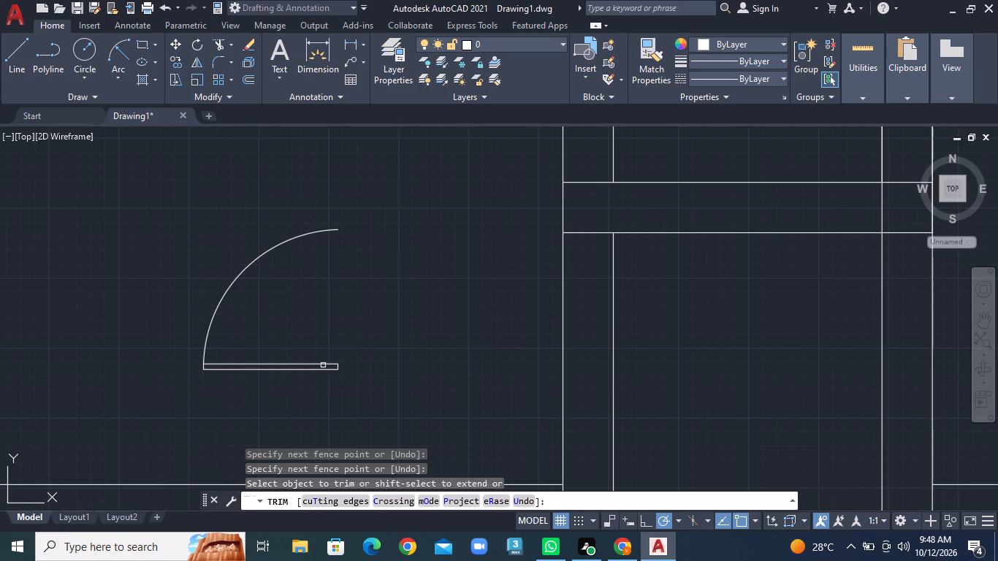
Draw a short line across the vertical partition wall beside the door symbol, just above the left room's horizontal partition.
scroll(436, 373, "down", 2)
middle_click_drag(458, 386, 338, 308)
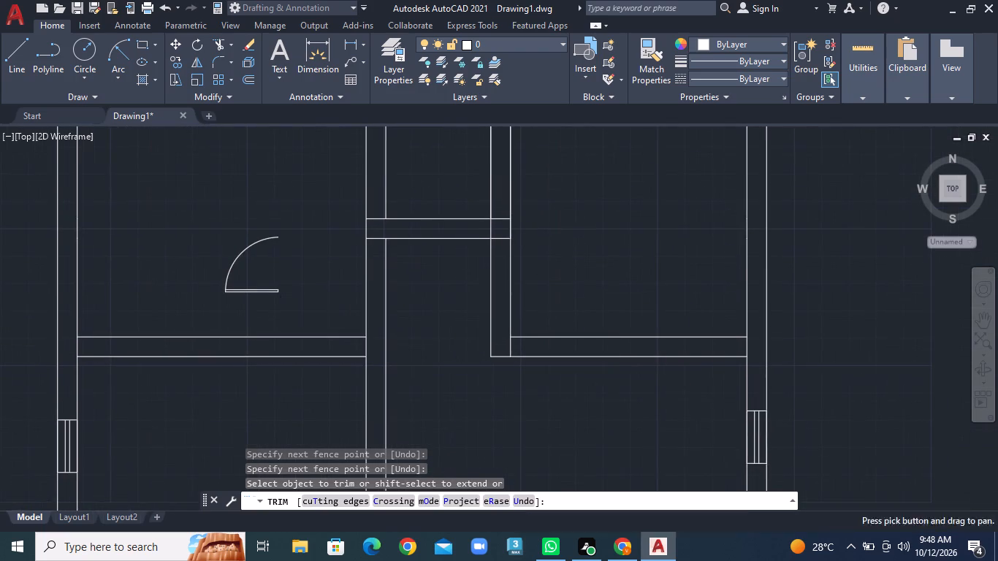
left_click(20, 51)
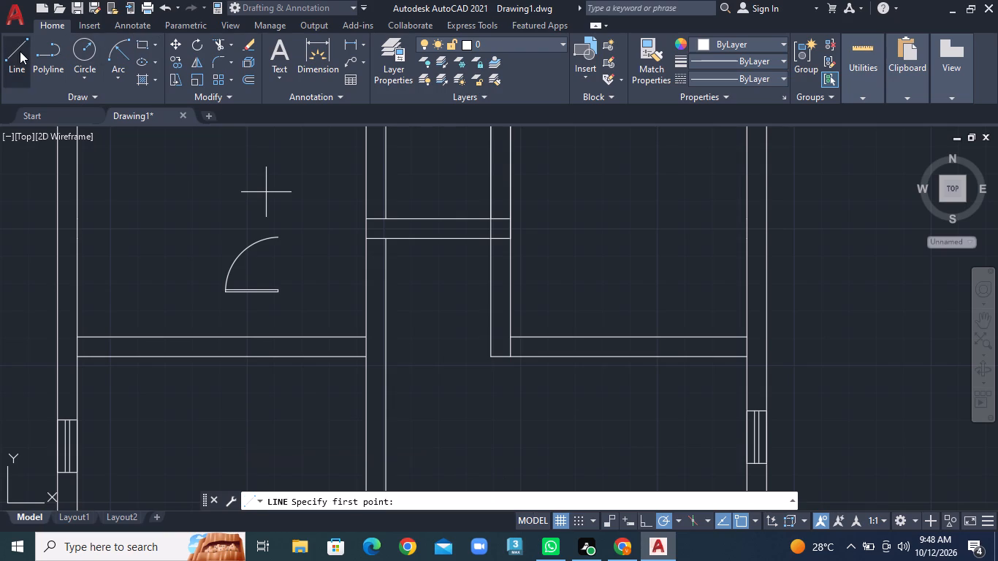
left_click(366, 318)
left_click(386, 319)
right_click(386, 319)
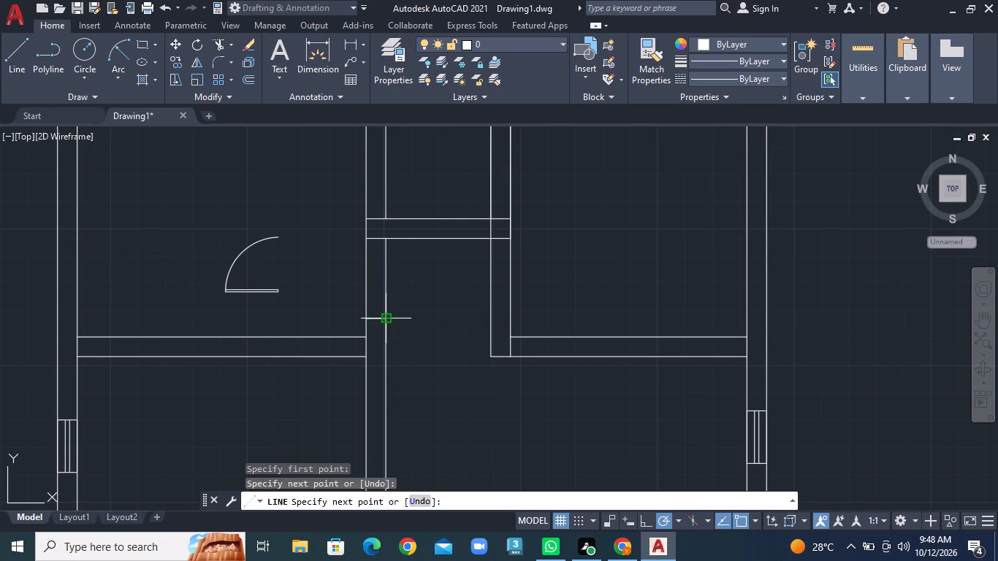
left_click(402, 325)
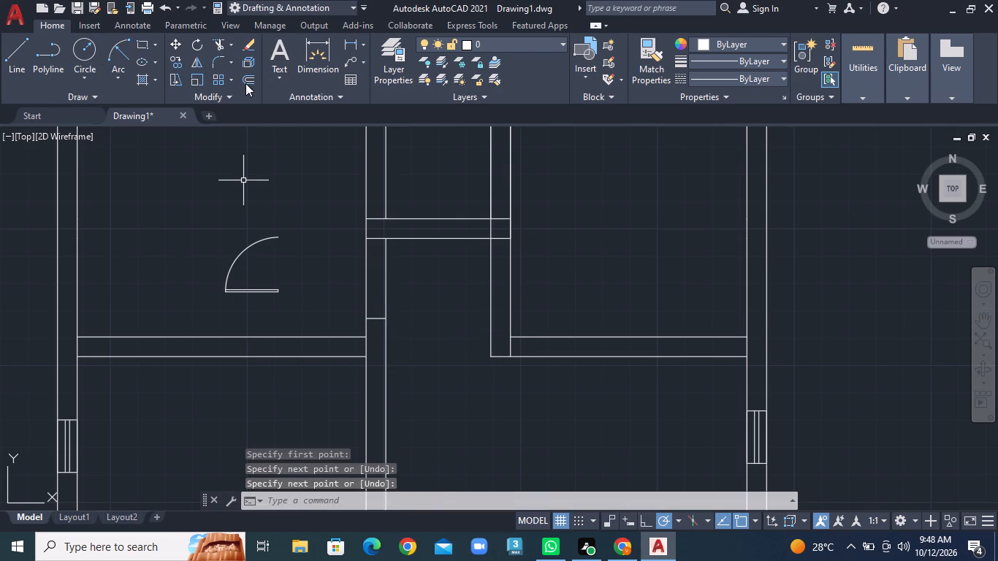
Offset the short line across the partition wall 2' upward to mark the doorway width.
left_click(245, 78)
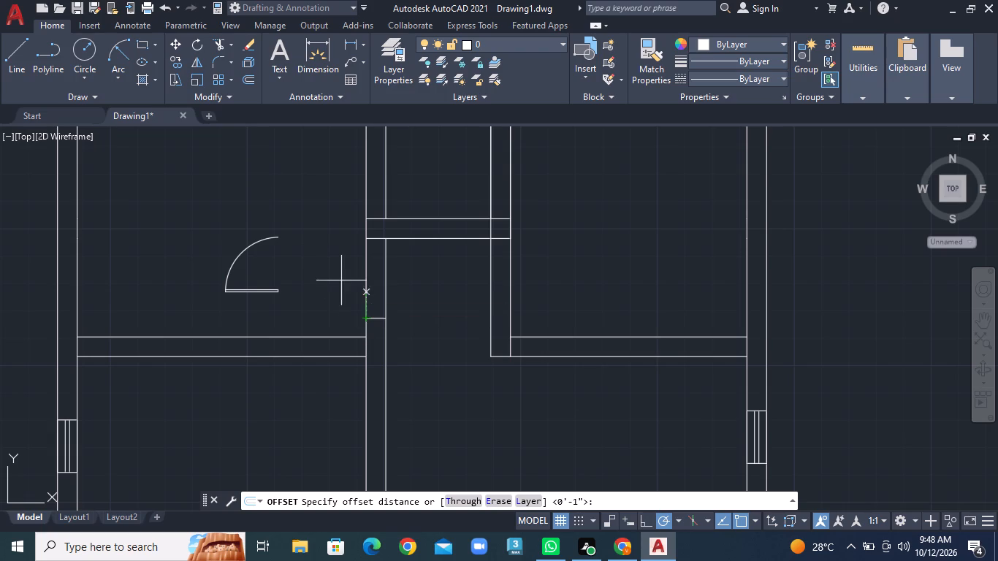
key("2")
key("apostrophe")
key("Return")
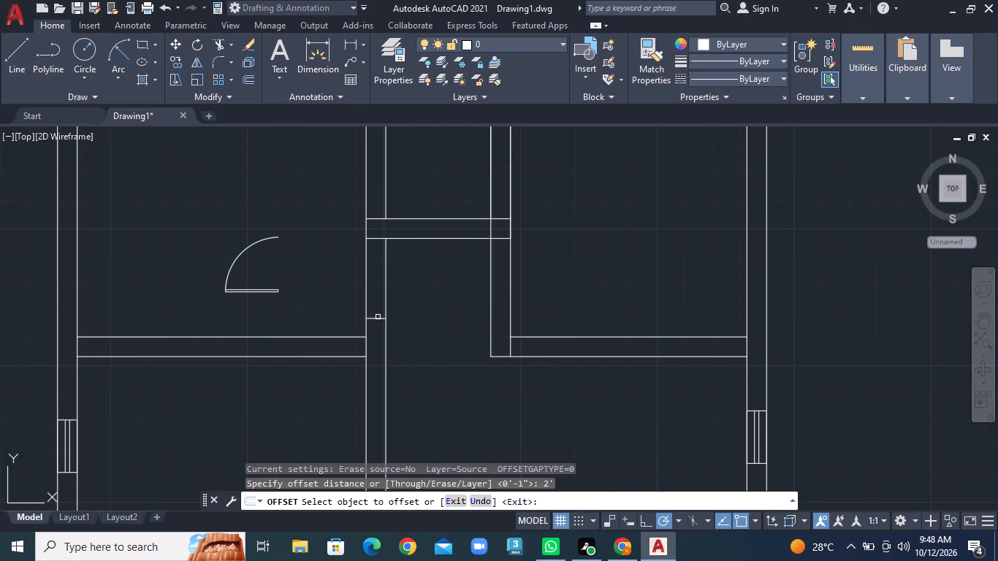
left_click(378, 317)
left_click(378, 301)
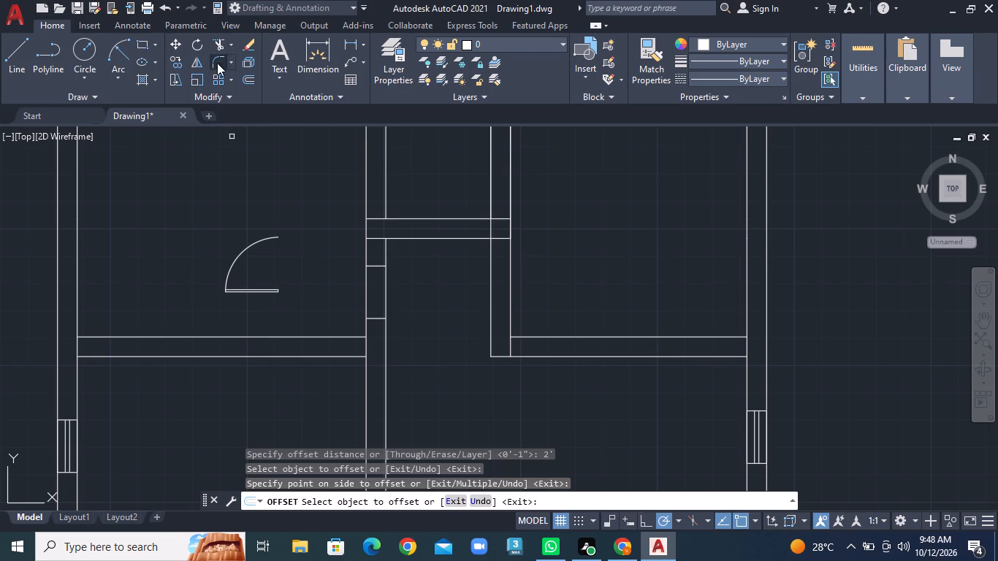
Trim both wall lines between the two jamb lines to open the 2' doorway.
left_click(231, 46)
left_click(242, 72)
left_click(354, 301)
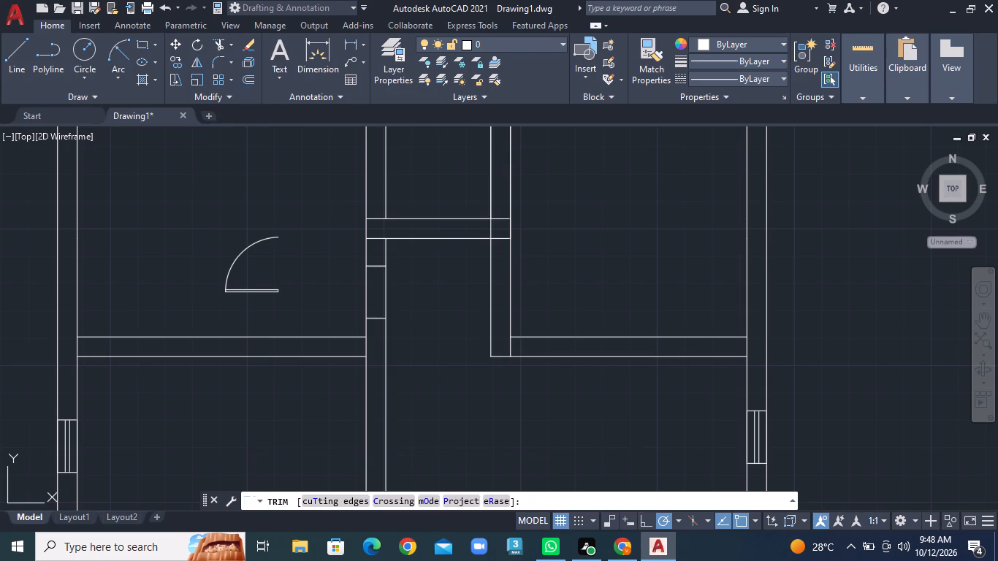
left_click(422, 302)
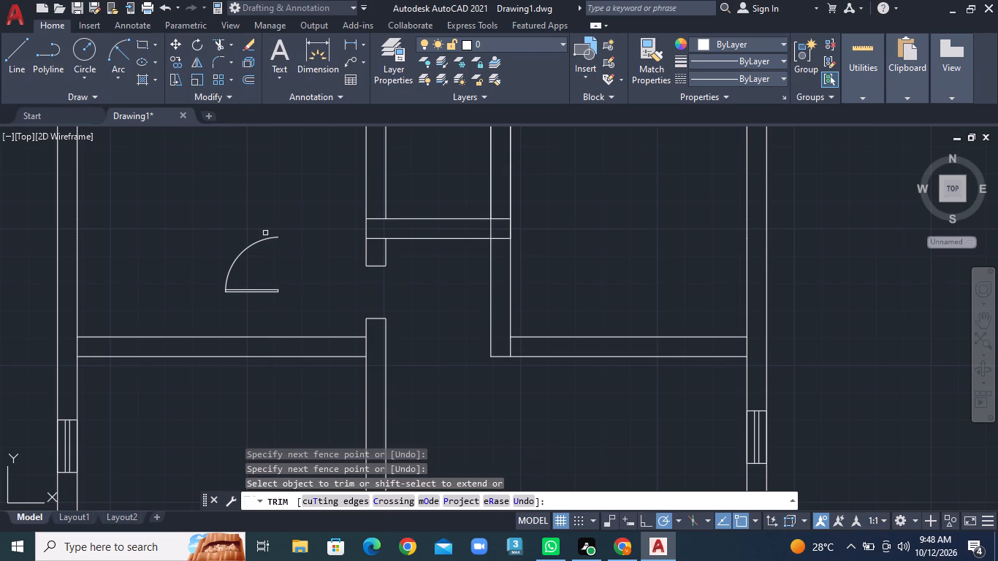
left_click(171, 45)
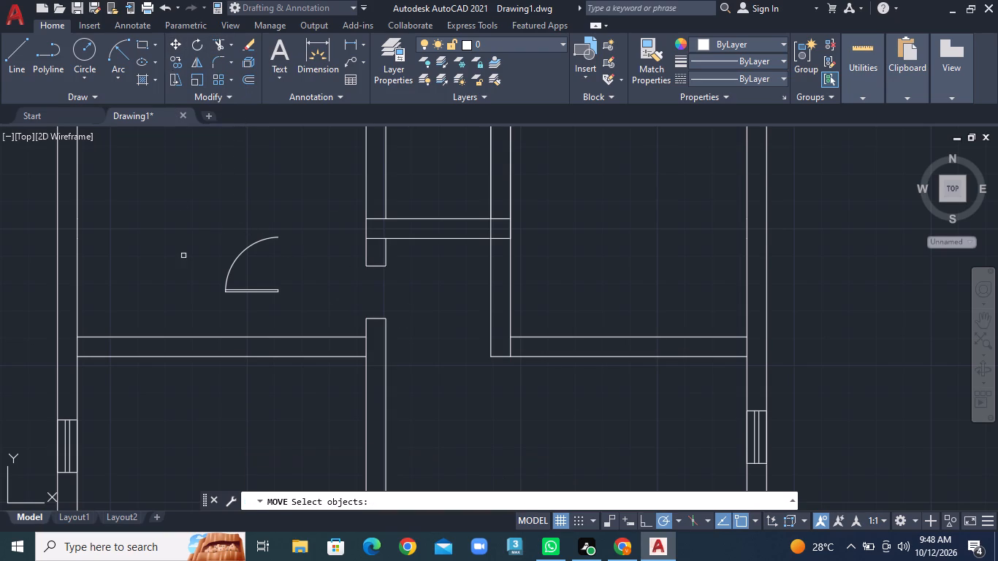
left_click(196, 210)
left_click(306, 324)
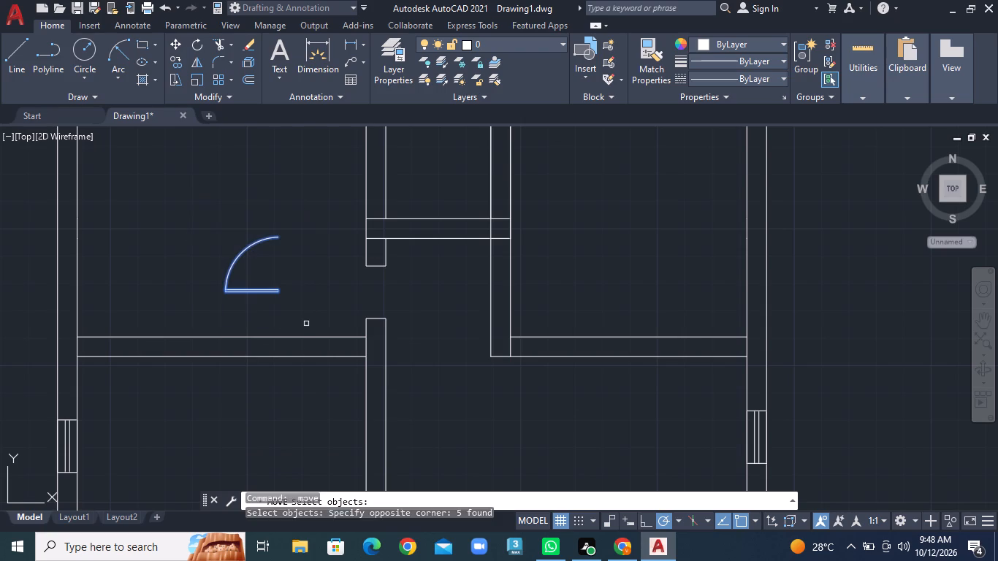
Copy the door symbol from the top end of its arc to the upper left corner of the new doorway.
left_click(173, 66)
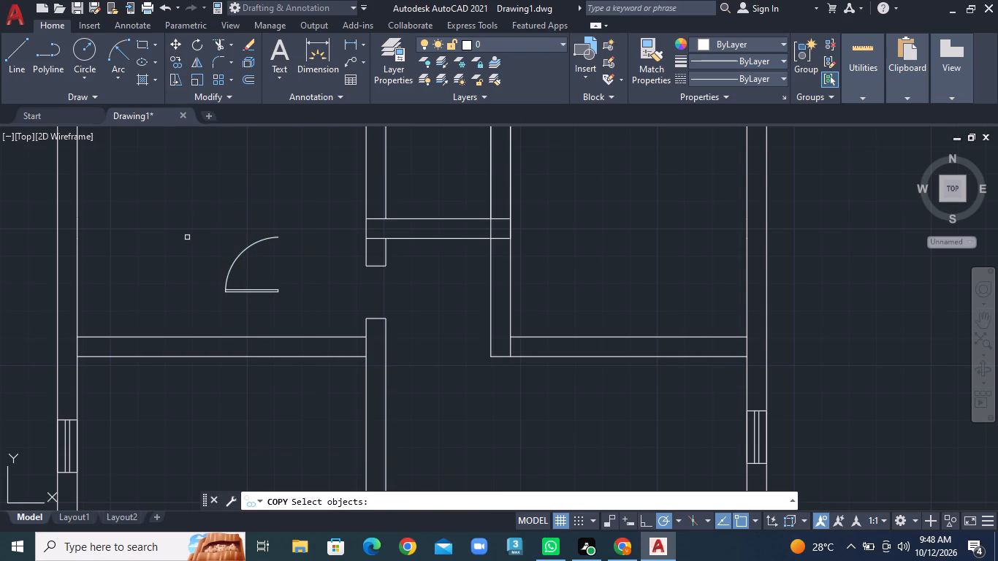
left_click(202, 218)
left_click(306, 309)
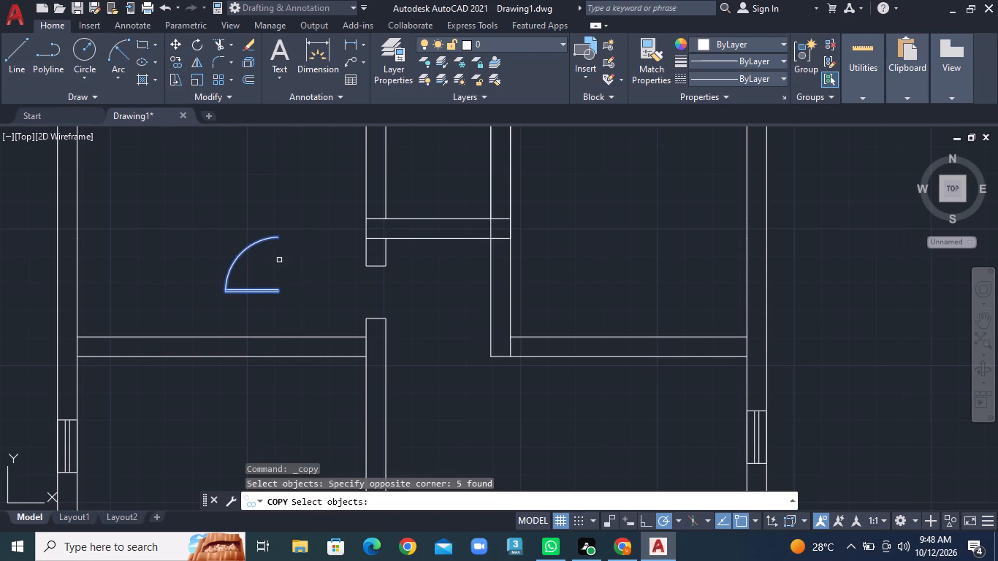
right_click(251, 211)
left_click(274, 236)
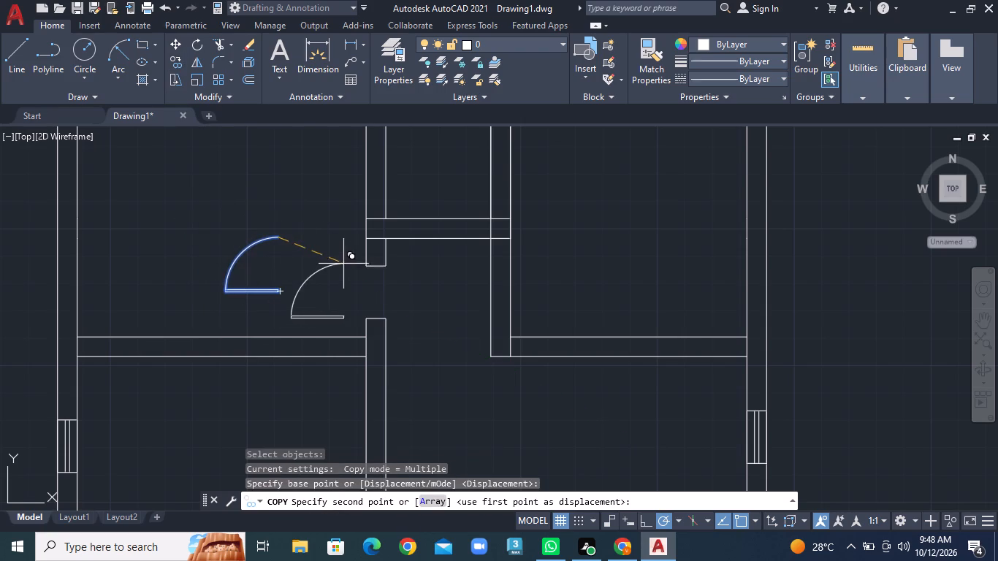
left_click(366, 267)
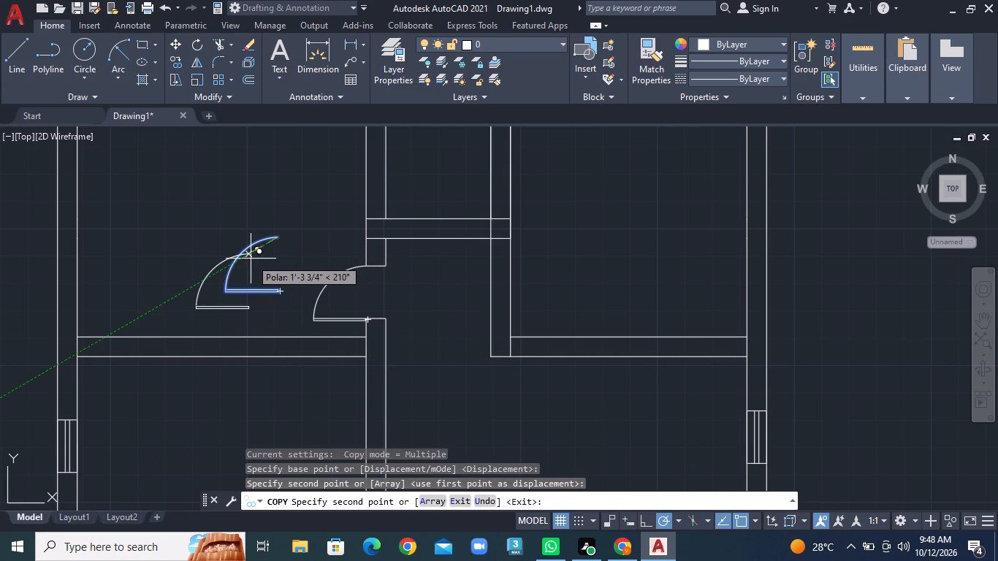
Place another copy of the door symbol on the same vertical wall, in the room below the doorway.
middle_click_drag(354, 359, 308, 280)
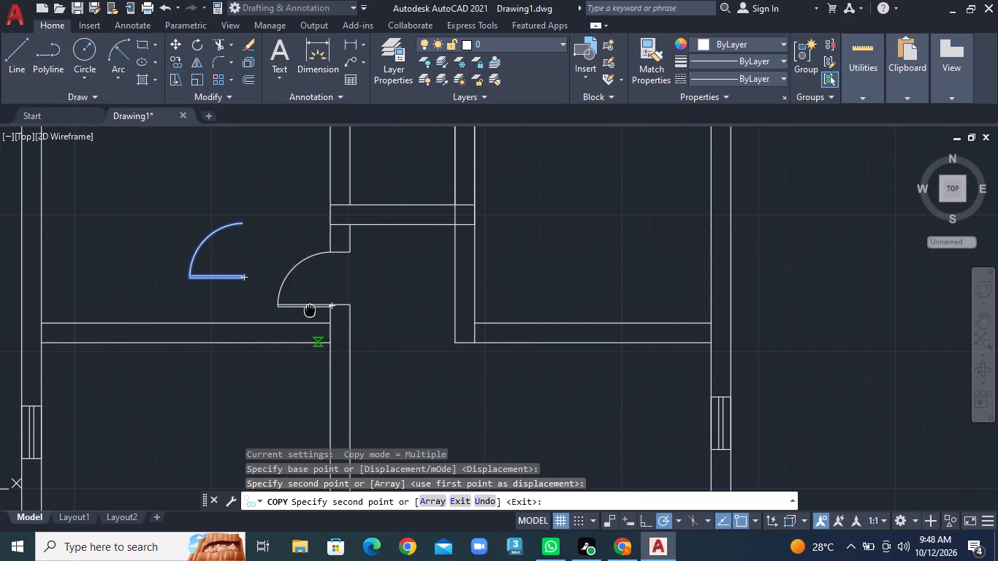
middle_click_drag(308, 280, 305, 260)
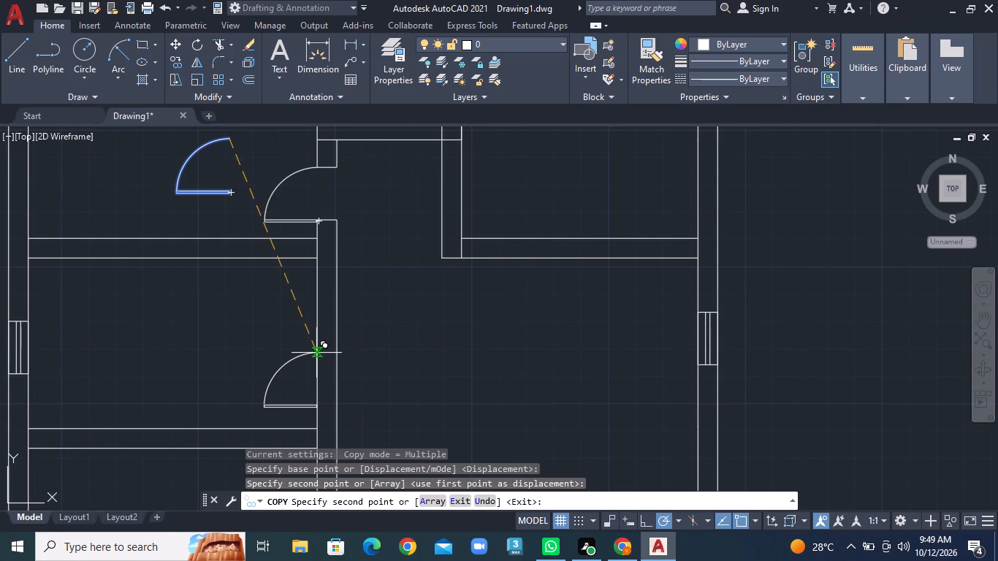
left_click(316, 343)
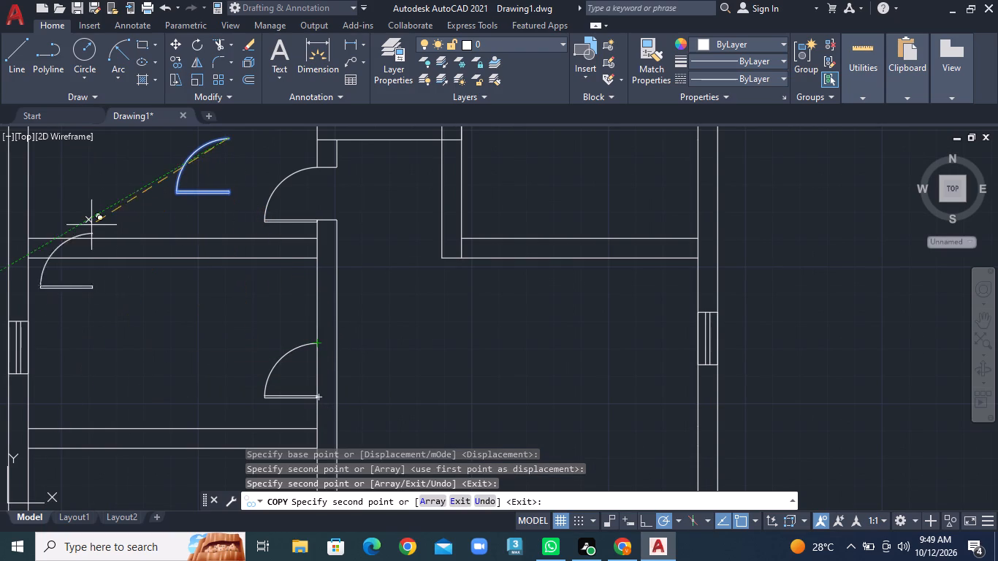
key("Escape")
Draw a jamb line across the vertical wall from the top end of the lower door's arc.
left_click(15, 61)
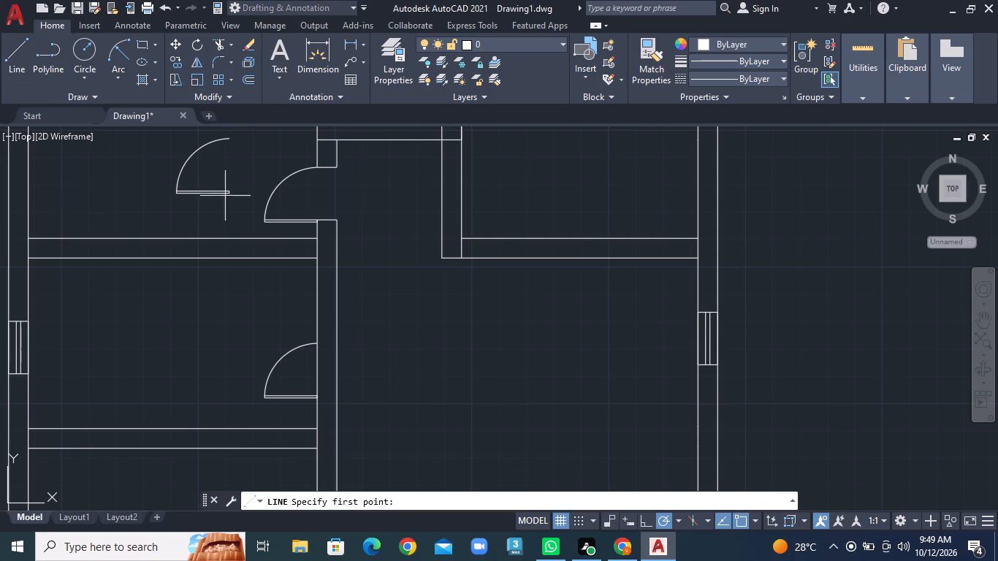
left_click(315, 341)
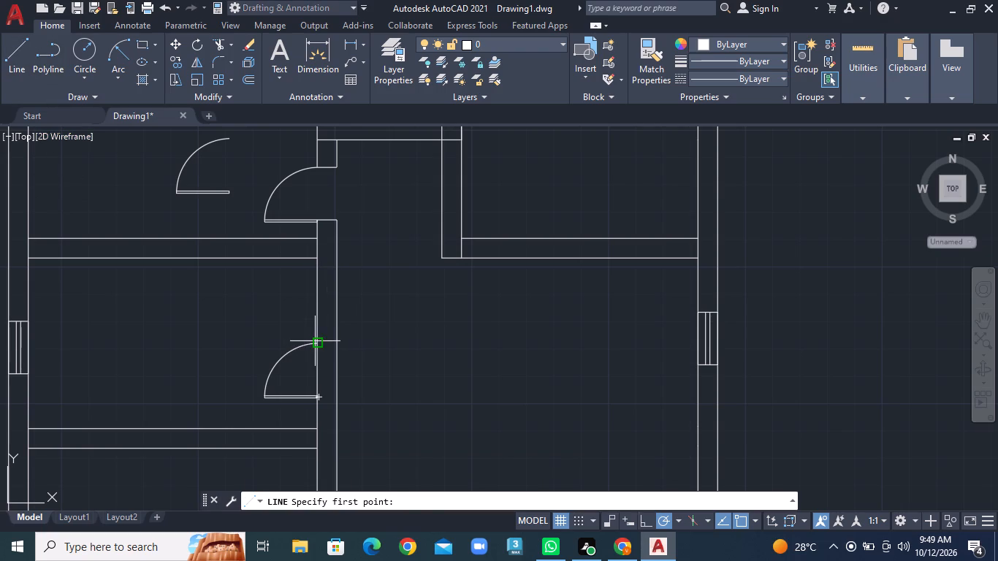
left_click(333, 341)
right_click(333, 341)
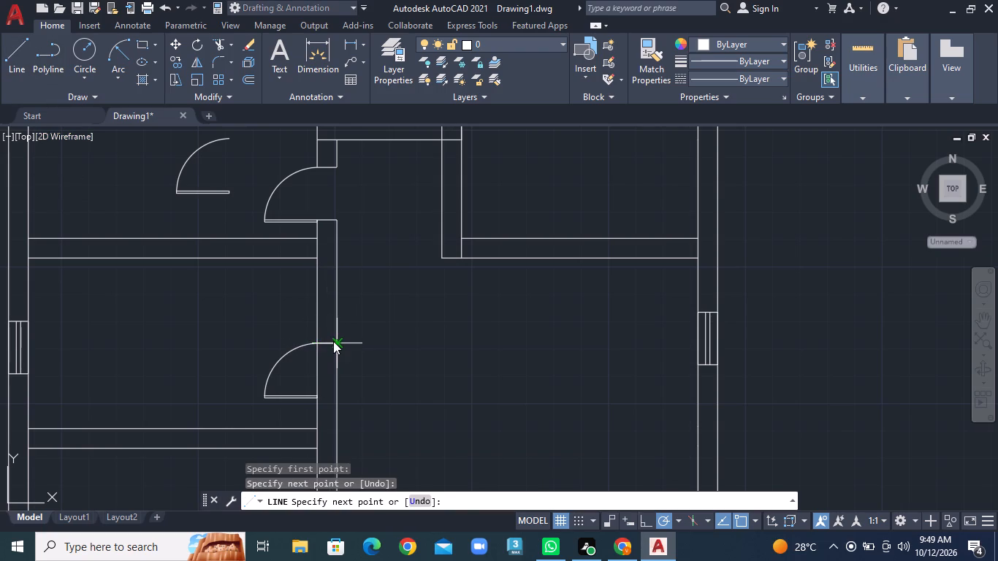
left_click(349, 343)
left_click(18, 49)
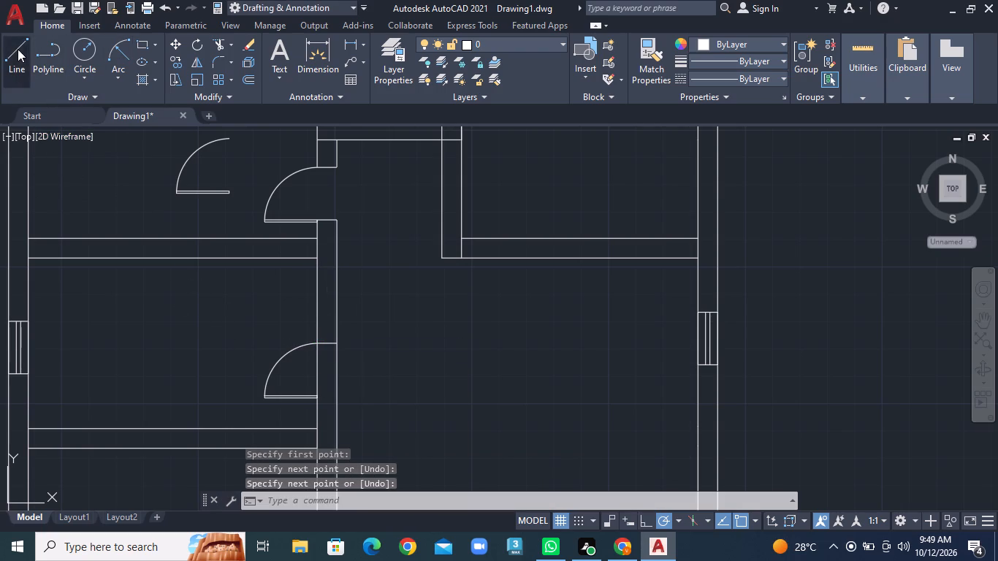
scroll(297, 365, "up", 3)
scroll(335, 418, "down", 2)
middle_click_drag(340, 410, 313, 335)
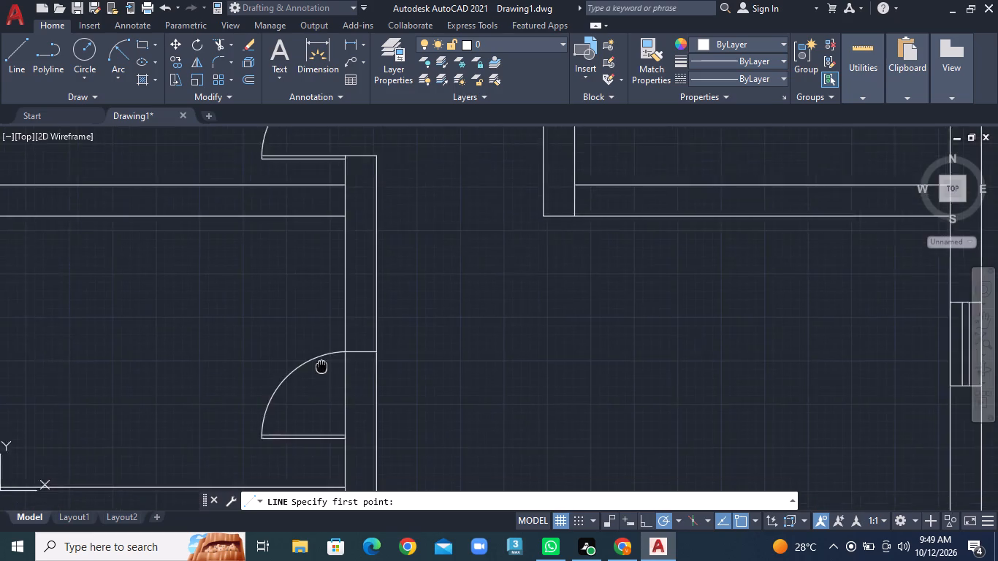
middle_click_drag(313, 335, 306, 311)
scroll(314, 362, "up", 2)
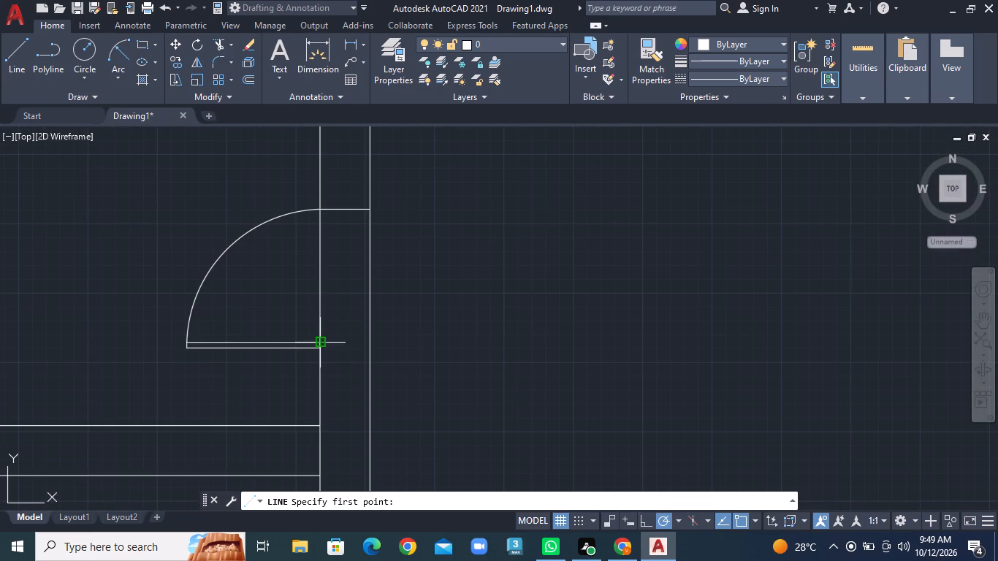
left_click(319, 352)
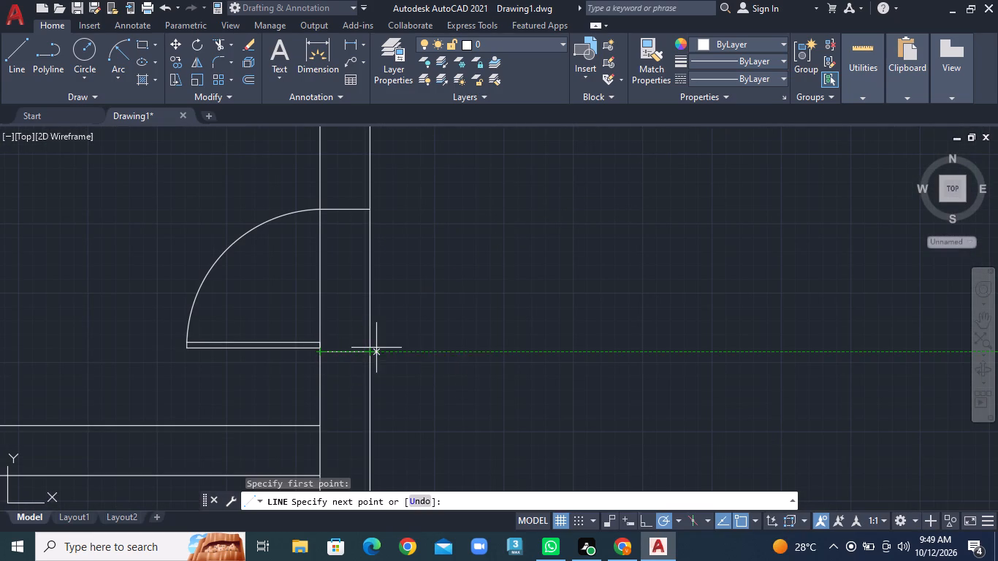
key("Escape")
Draw the second jamb line across the vertical wall, from the hinge-end corner of the lower door's leaf to the far wall line.
scroll(382, 351, "up", 2)
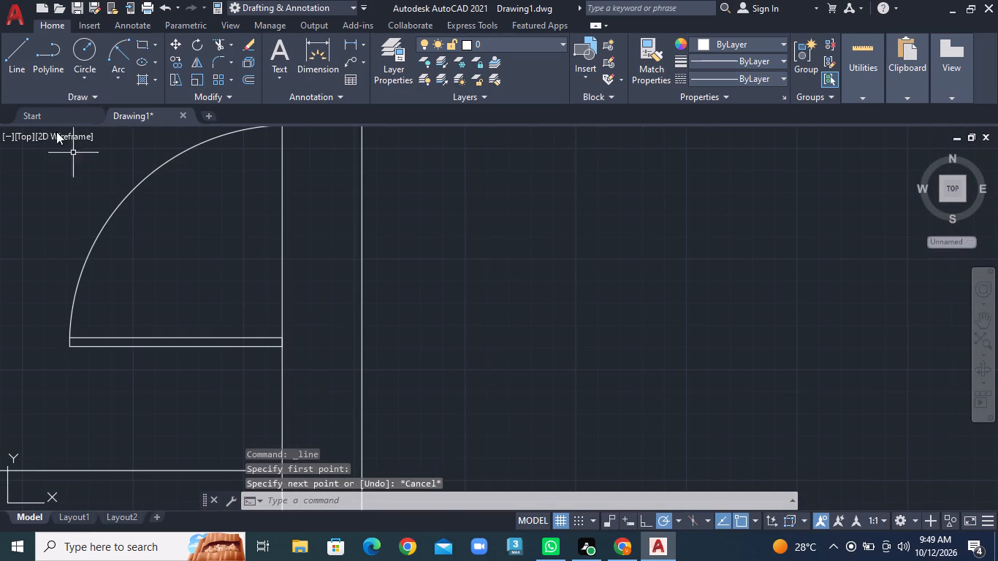
left_click(20, 61)
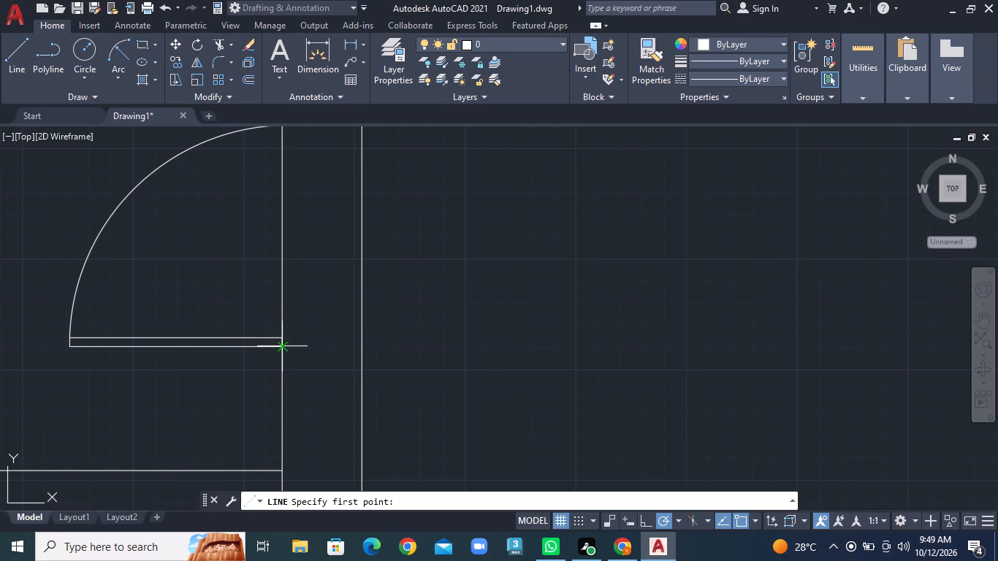
left_click(279, 349)
left_click(363, 349)
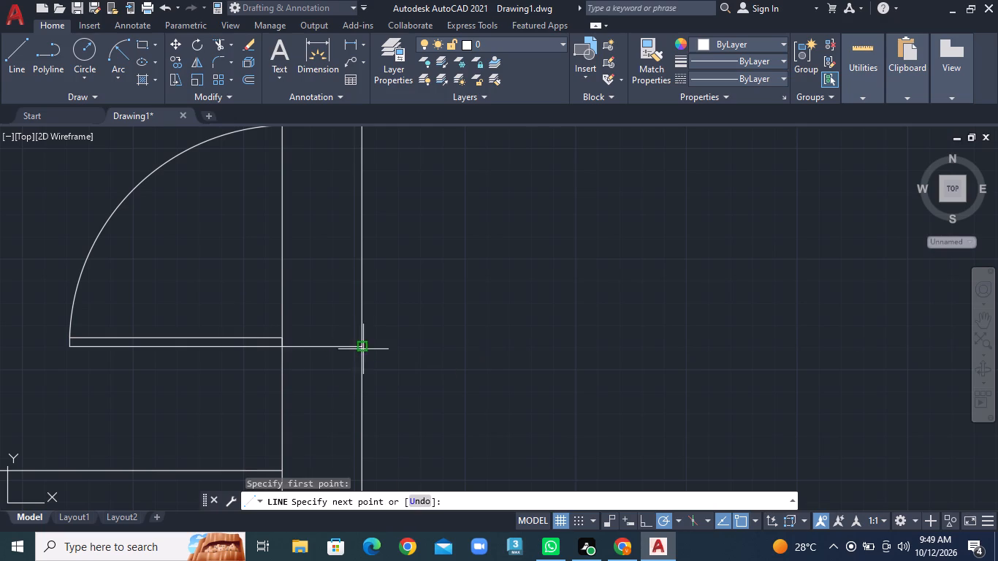
right_click(363, 349)
left_click(397, 360)
Trim the door-side wall line between the two jamb lines of the lower doorway.
left_click(229, 42)
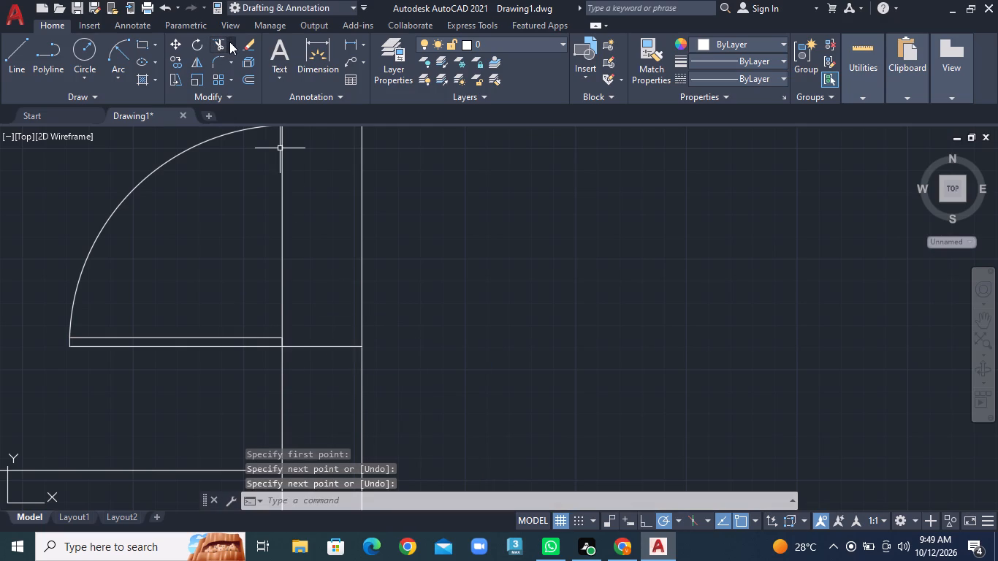
left_click(234, 64)
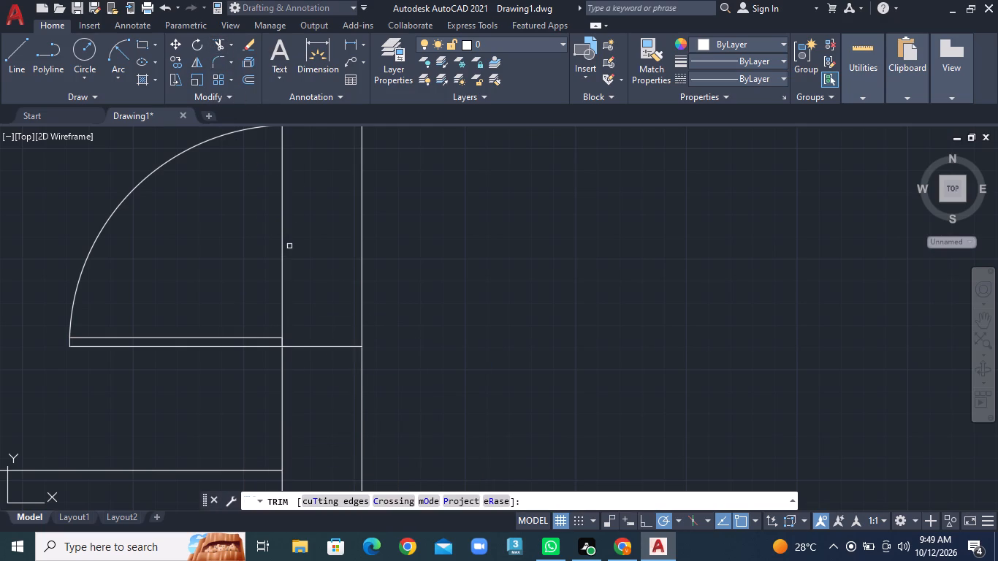
left_click(282, 246)
Redraw the door-side wall line from the upper door leaf's hinge end down to the top end of the lower door's arc.
scroll(311, 286, "down", 2)
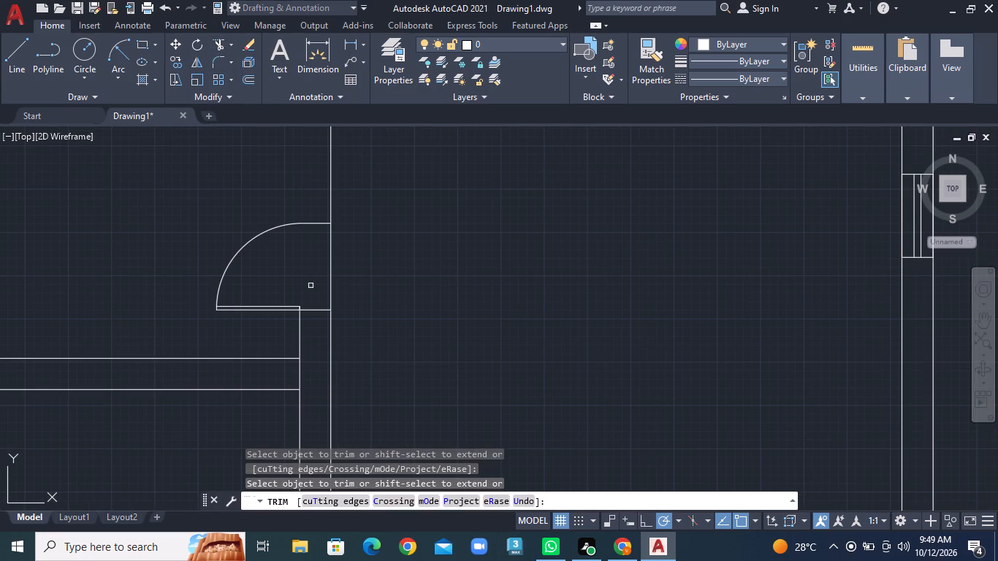
scroll(318, 212, "down", 2)
middle_click_drag(369, 230, 362, 330)
left_click(14, 64)
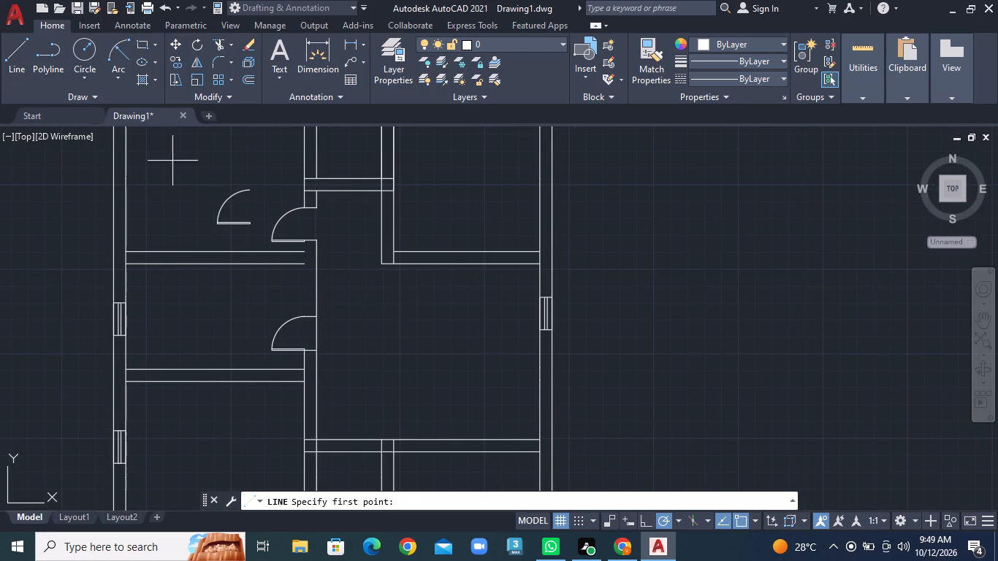
scroll(302, 237, "up", 3)
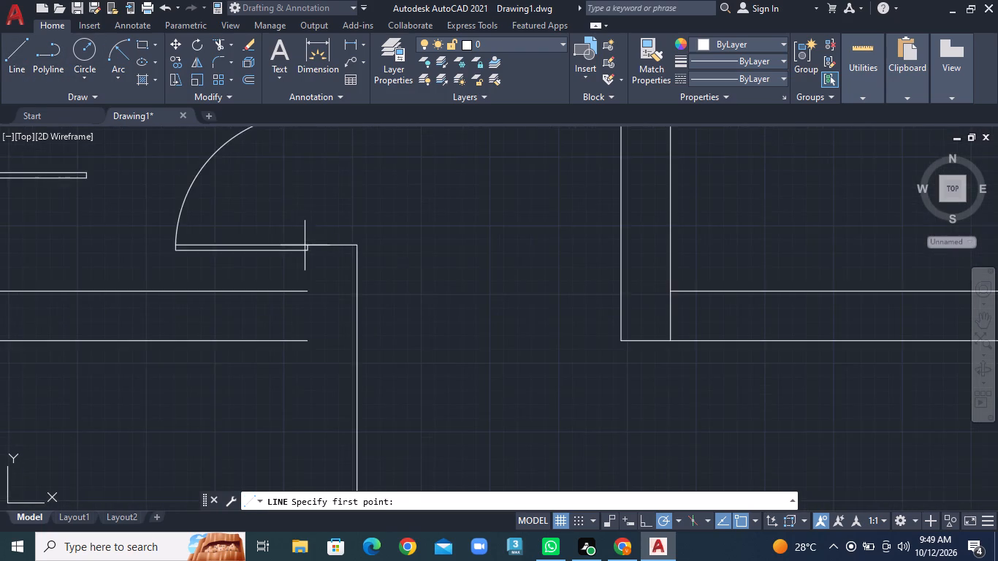
scroll(305, 246, "up", 2)
left_click(305, 256)
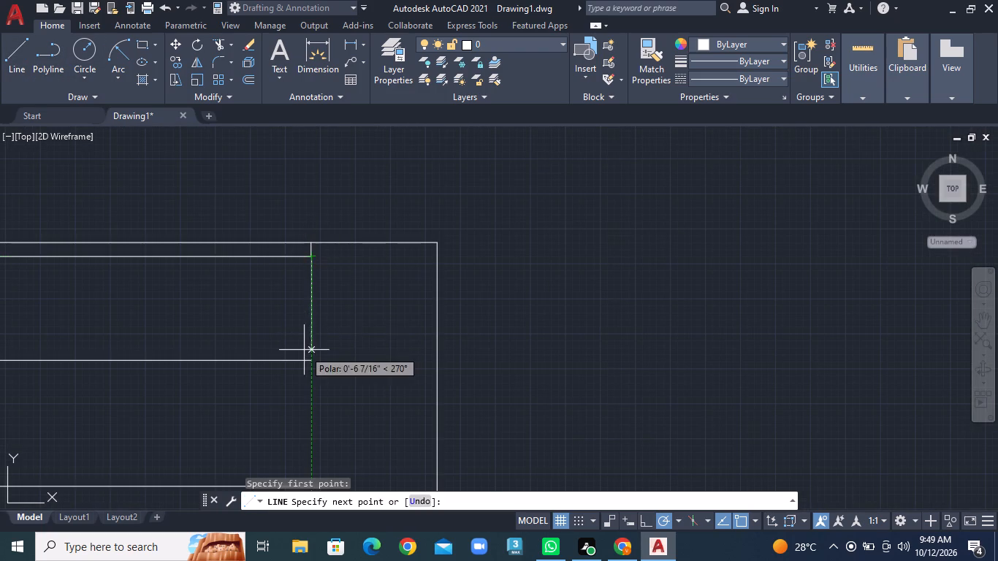
middle_click_drag(305, 359, 311, 199)
scroll(316, 386, "down", 2)
middle_click_drag(316, 383, 313, 232)
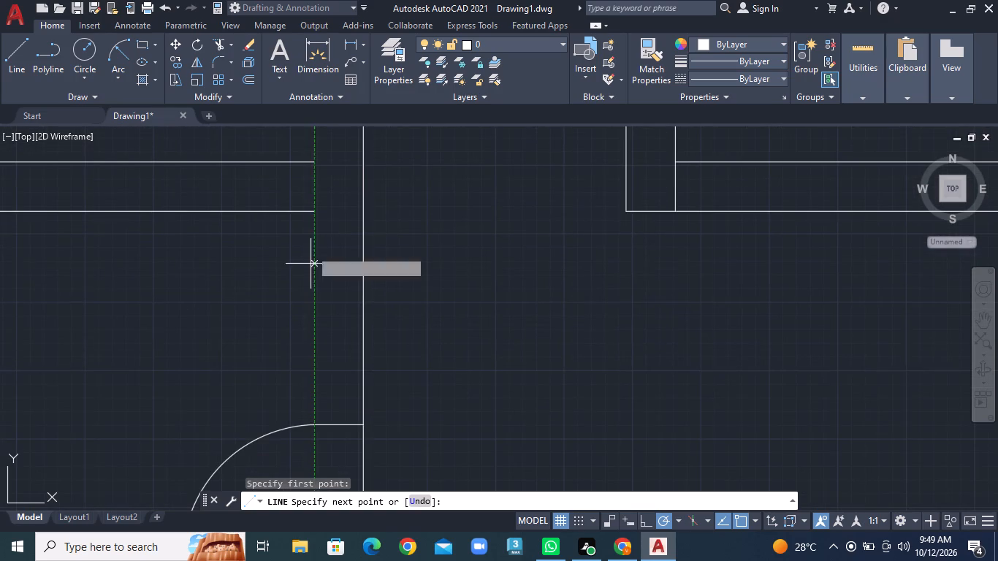
left_click(316, 424)
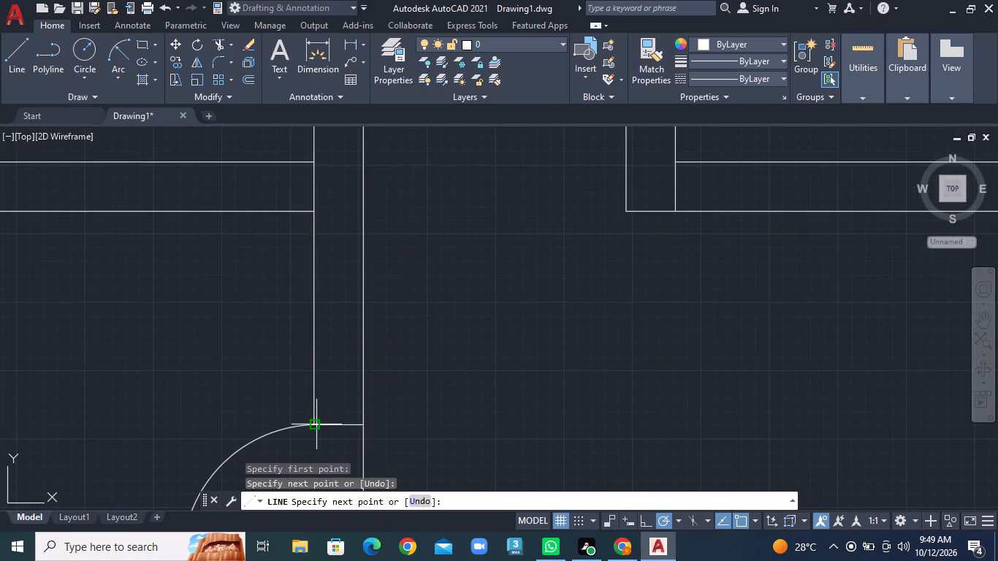
right_click(316, 424)
left_click(370, 270)
Copy the loose door symbol by its arc's top end into the narrow top-middle room and the top-right room.
scroll(392, 399, "down", 3)
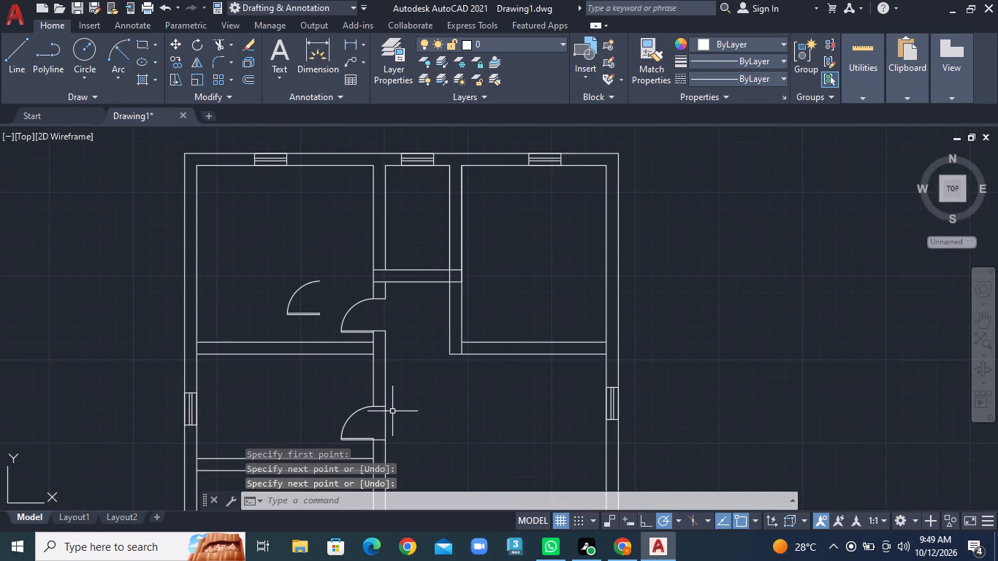
scroll(431, 403, "down", 1)
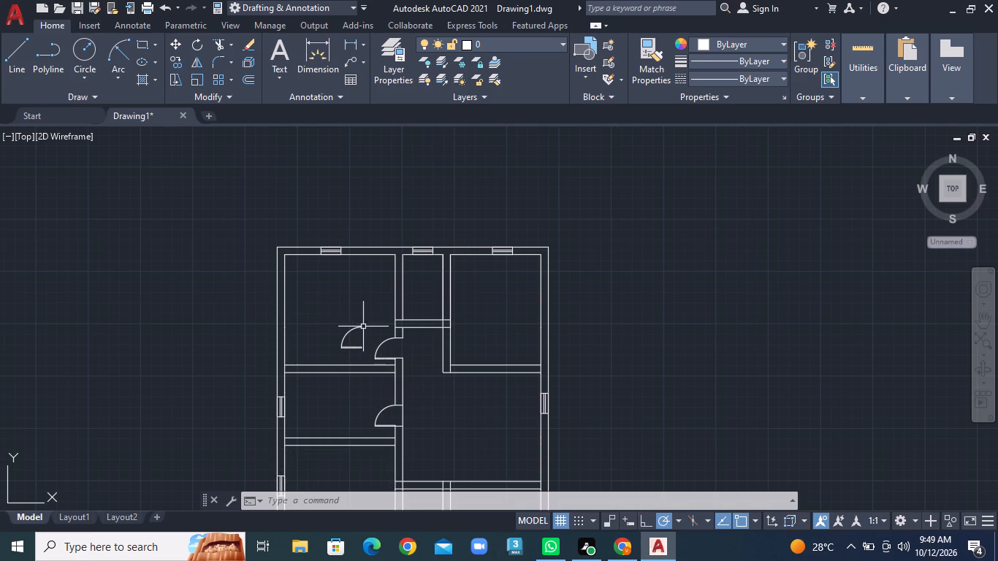
scroll(363, 327, "up", 1)
middle_click_drag(384, 361, 267, 352)
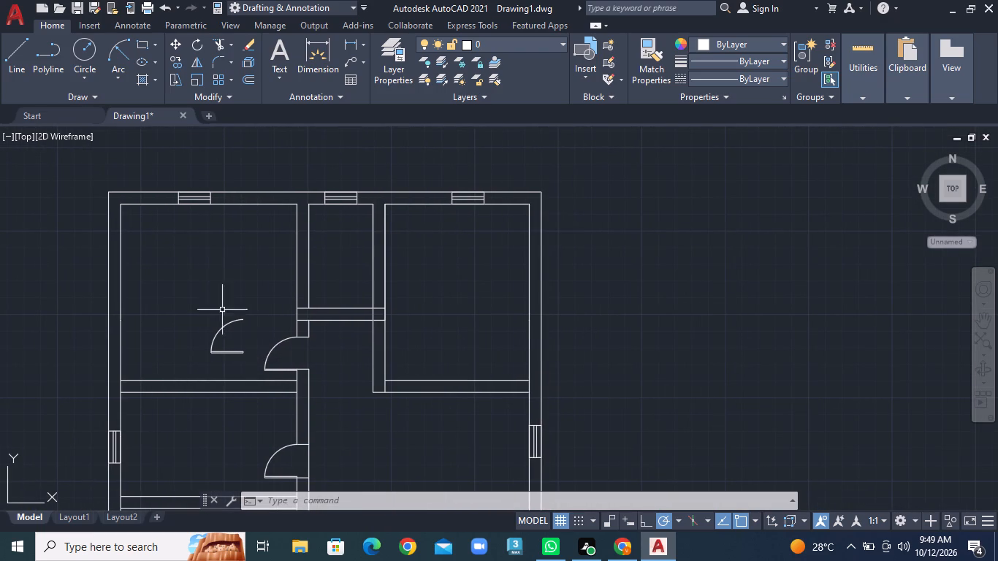
left_click(175, 68)
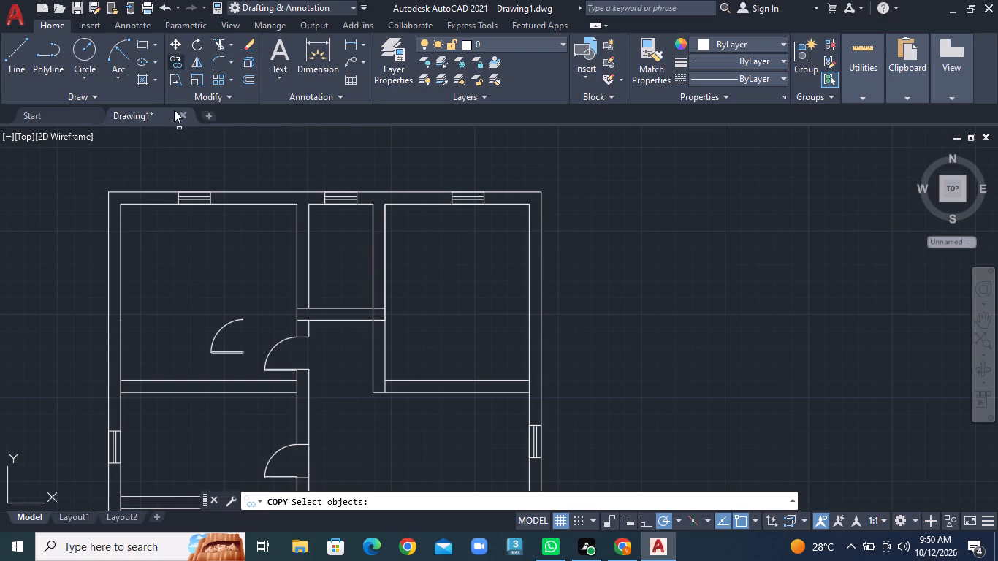
left_click(191, 315)
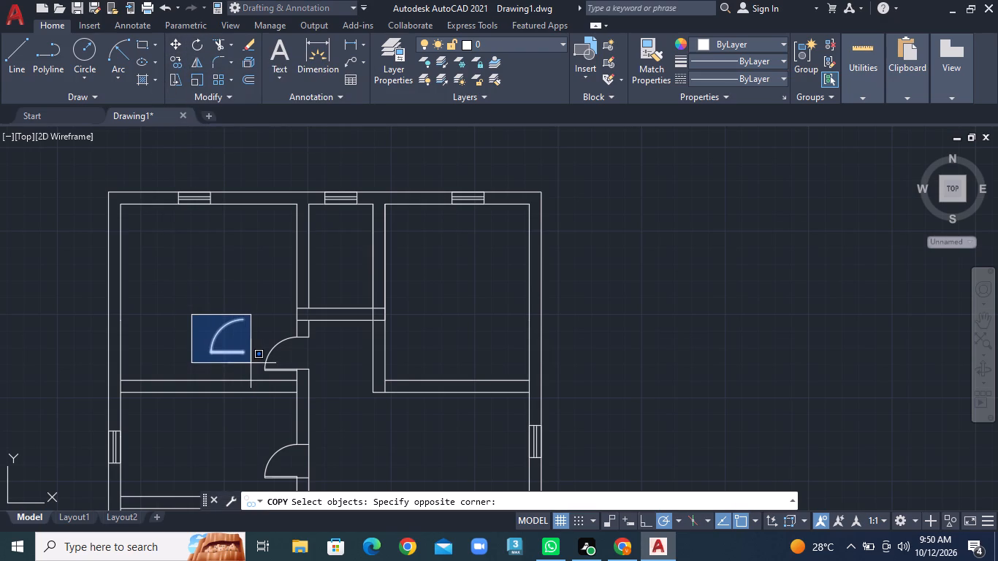
left_click(254, 363)
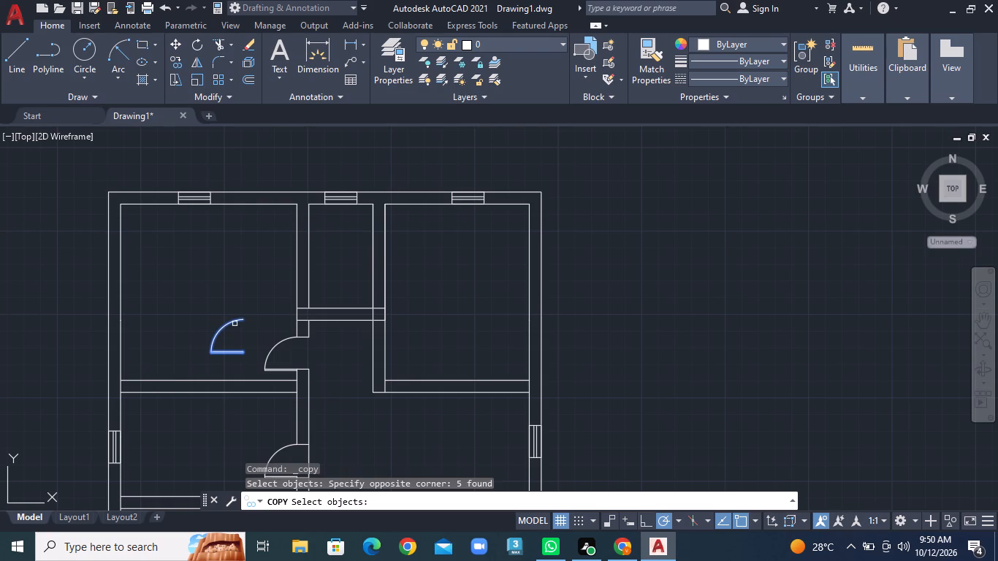
right_click(235, 324)
left_click(244, 318)
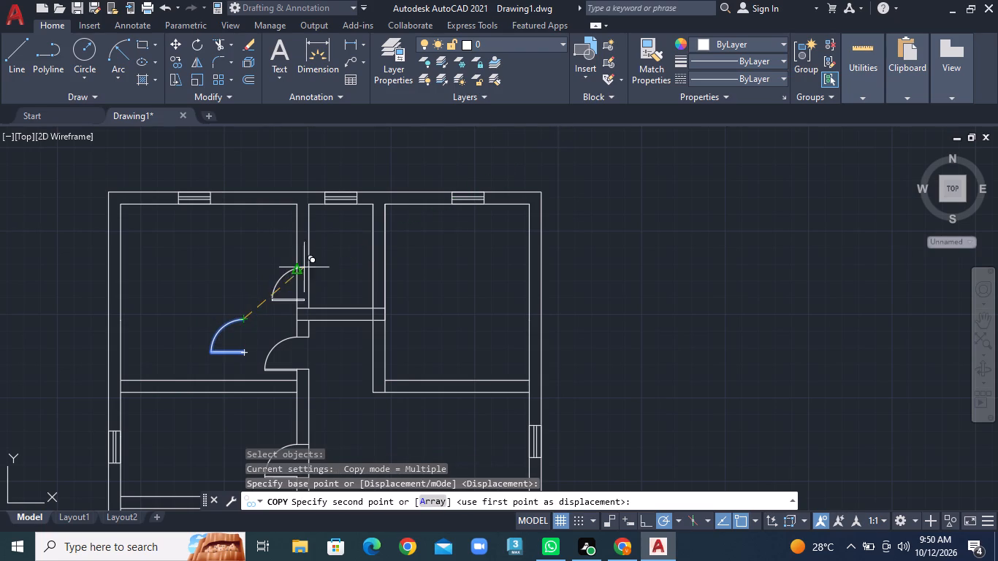
left_click(353, 261)
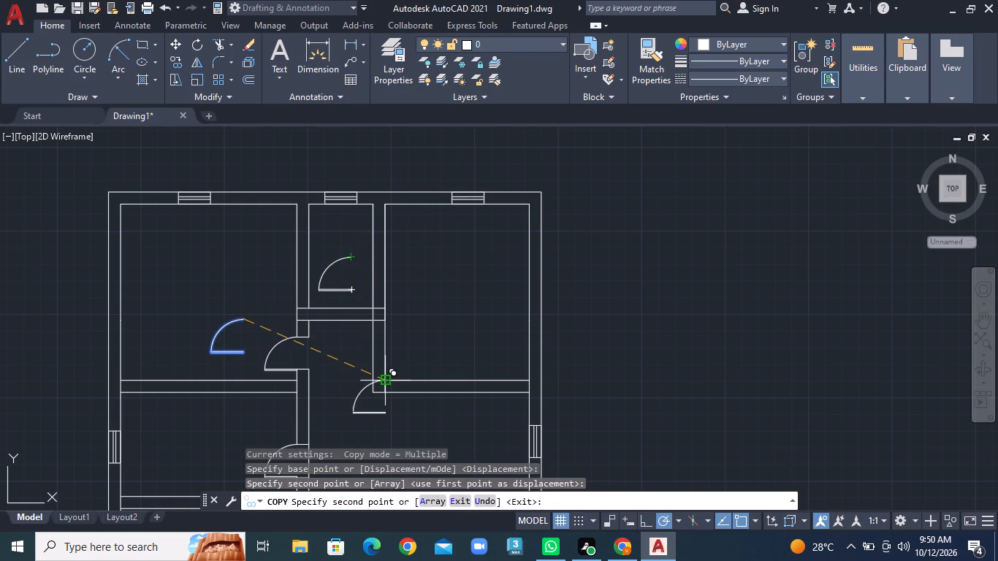
left_click(441, 326)
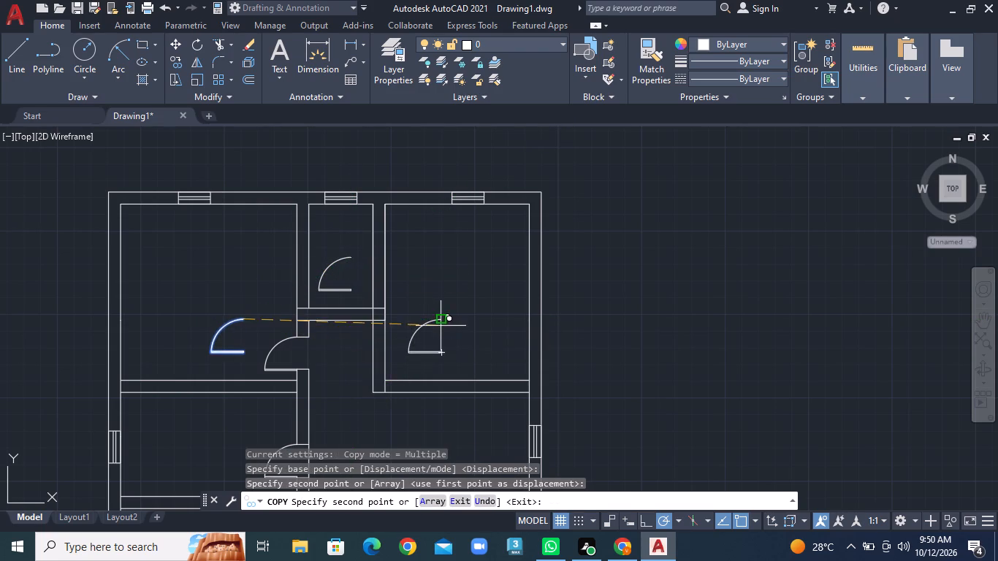
Place further door copies in the lower-left room and the small lower-middle room, plus two in the bottom strip.
middle_click_drag(373, 366, 349, 219)
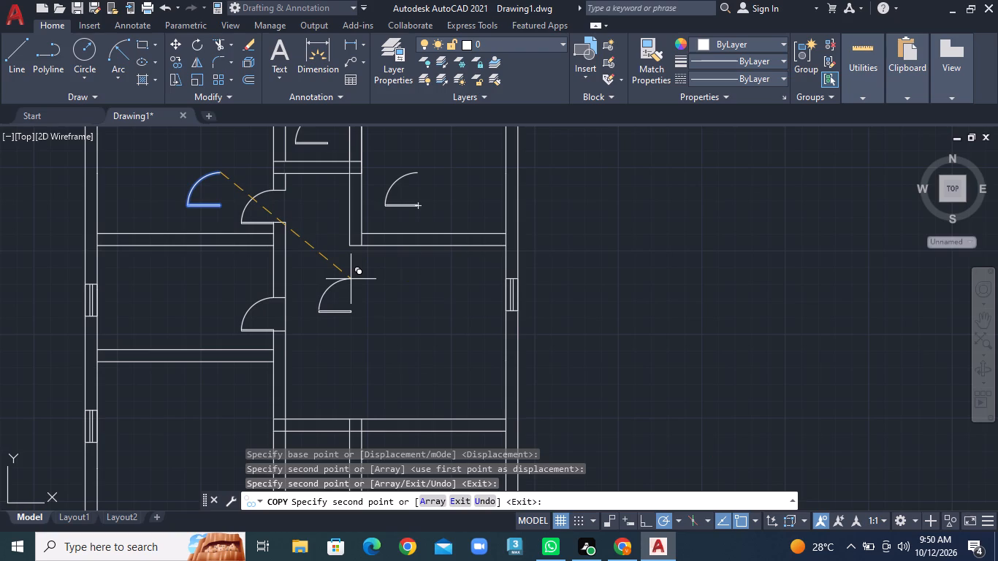
middle_click_drag(345, 297, 313, 164)
scroll(316, 309, "down", 1)
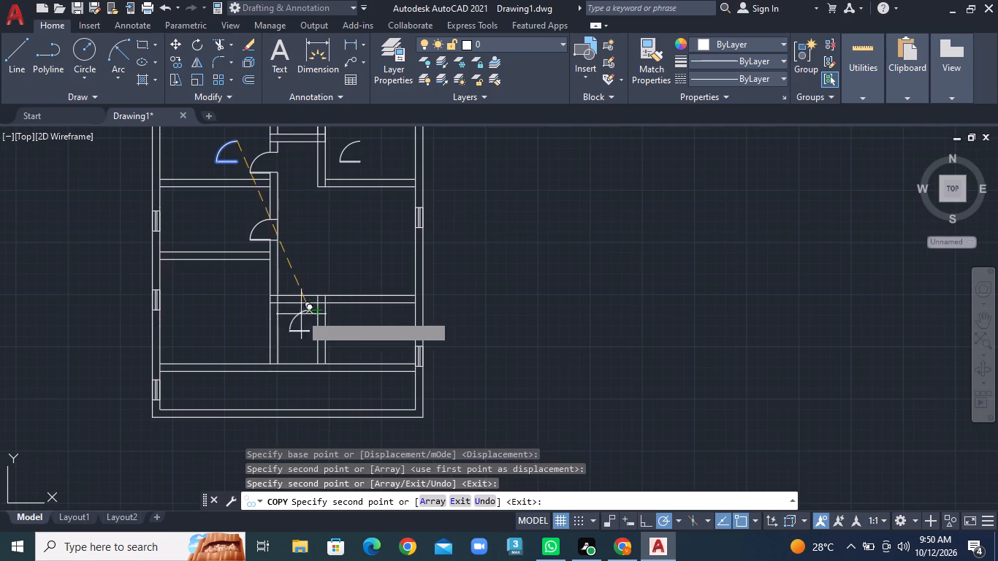
left_click(251, 270)
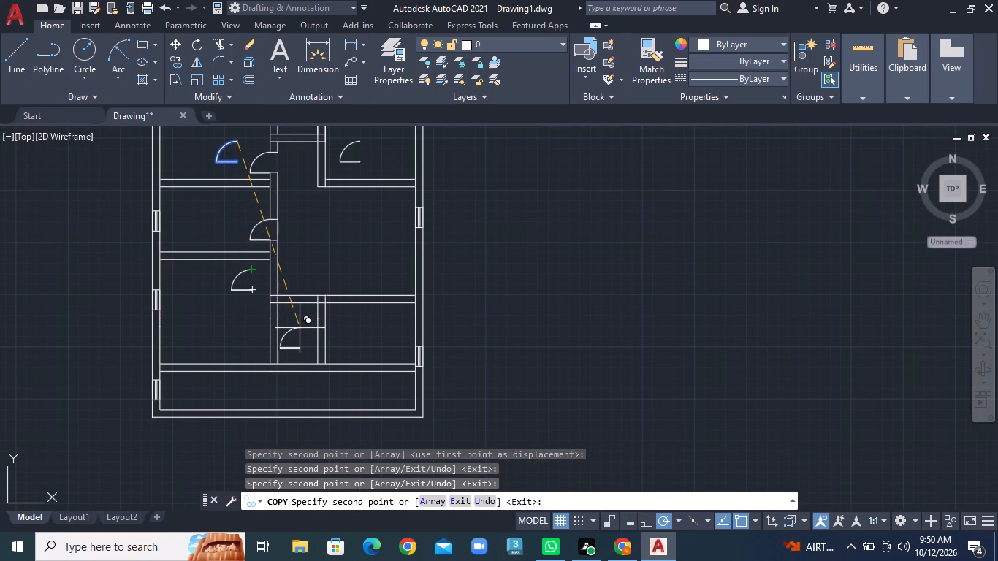
left_click(302, 327)
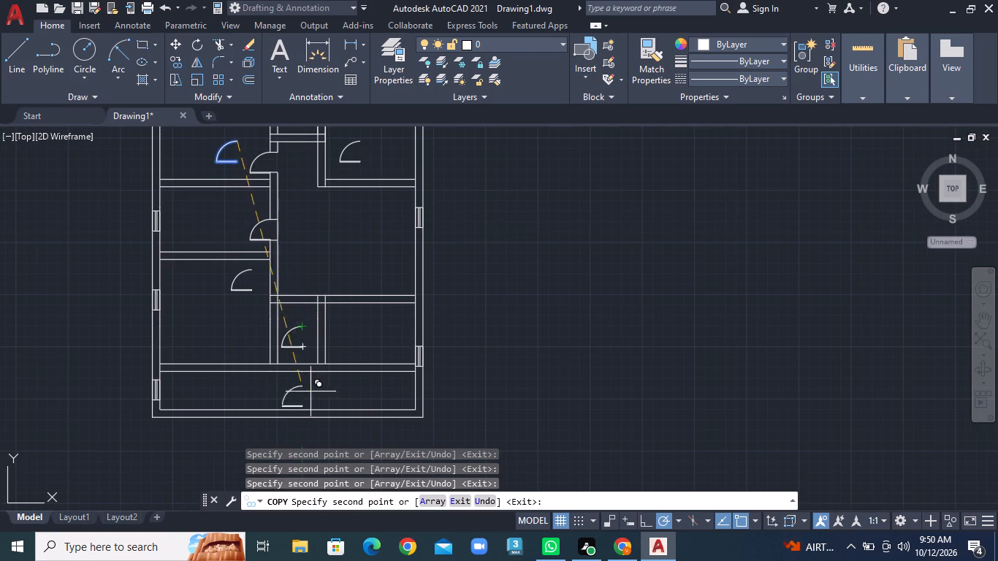
left_click(346, 385)
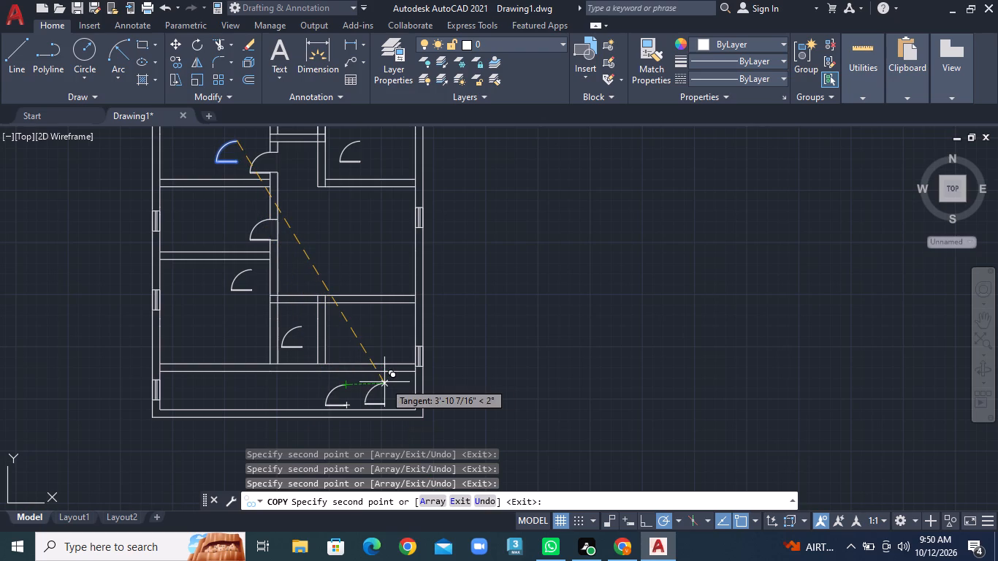
left_click(384, 382)
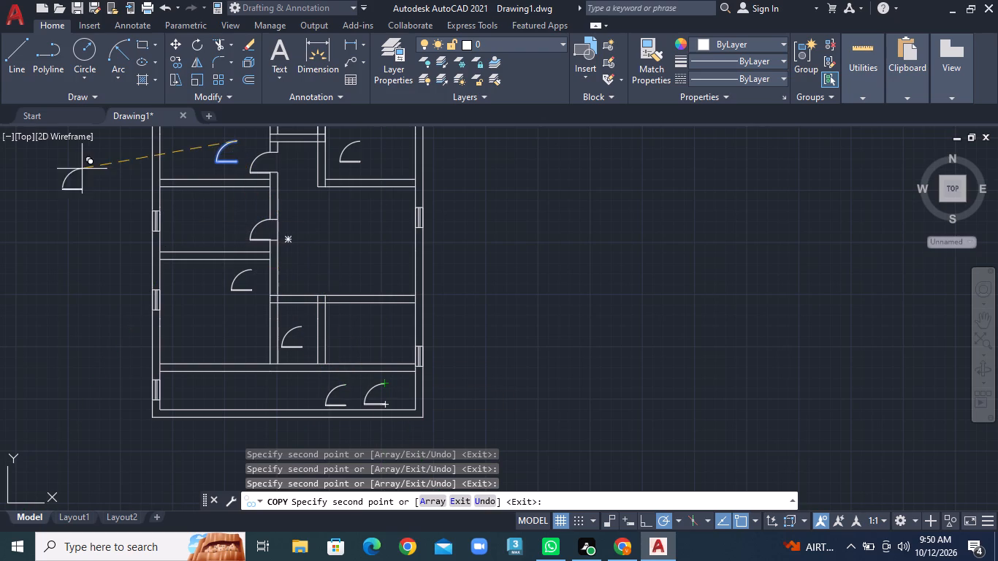
key("Escape")
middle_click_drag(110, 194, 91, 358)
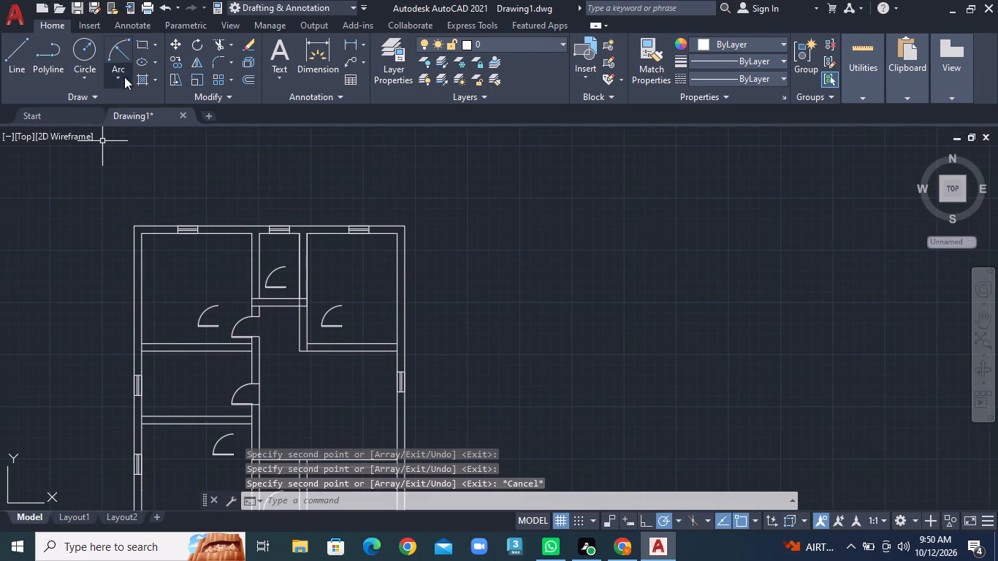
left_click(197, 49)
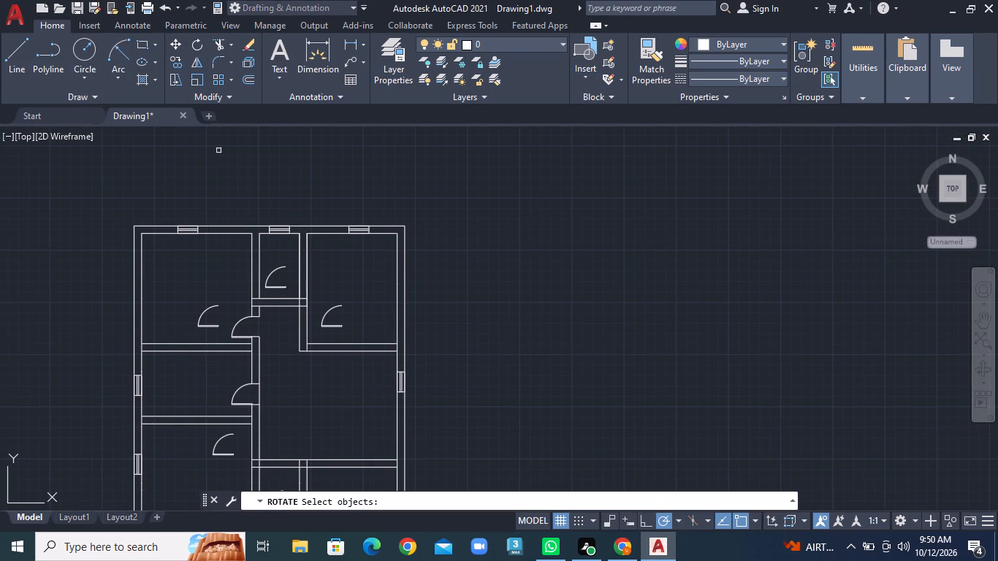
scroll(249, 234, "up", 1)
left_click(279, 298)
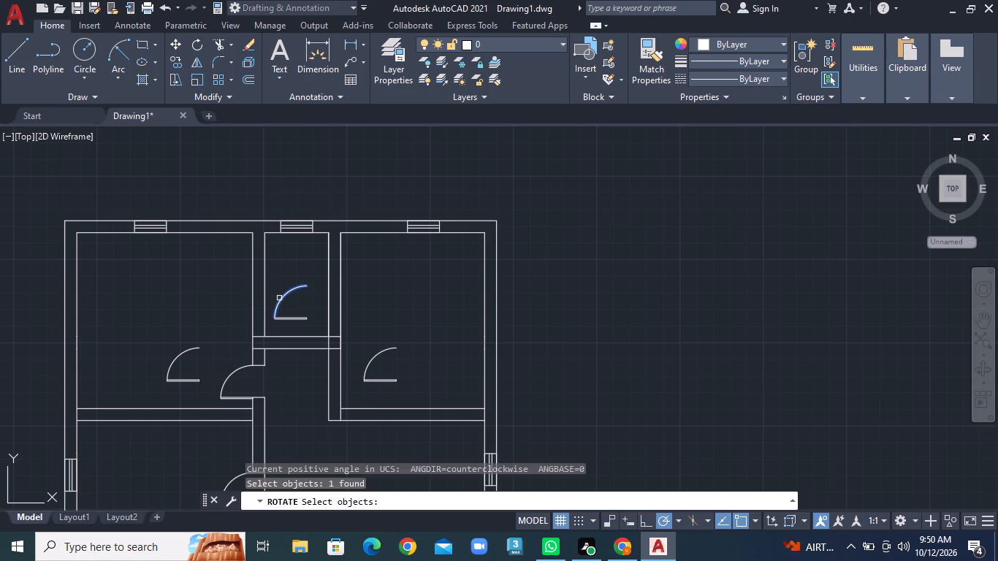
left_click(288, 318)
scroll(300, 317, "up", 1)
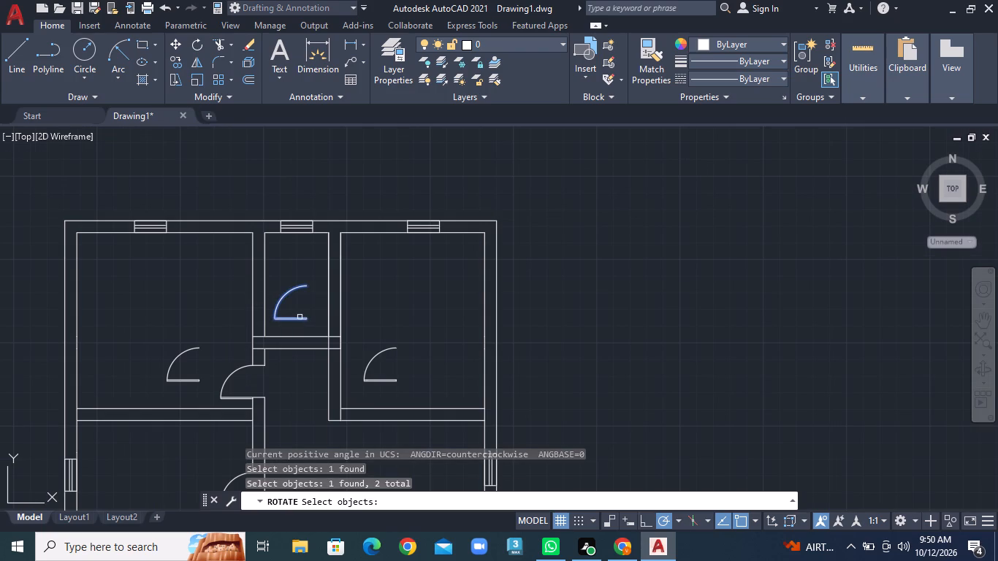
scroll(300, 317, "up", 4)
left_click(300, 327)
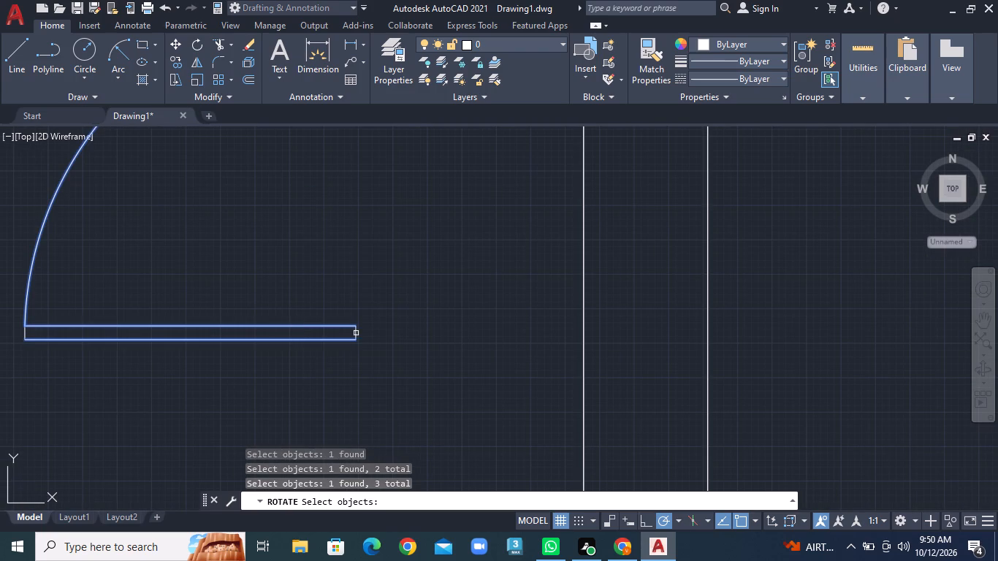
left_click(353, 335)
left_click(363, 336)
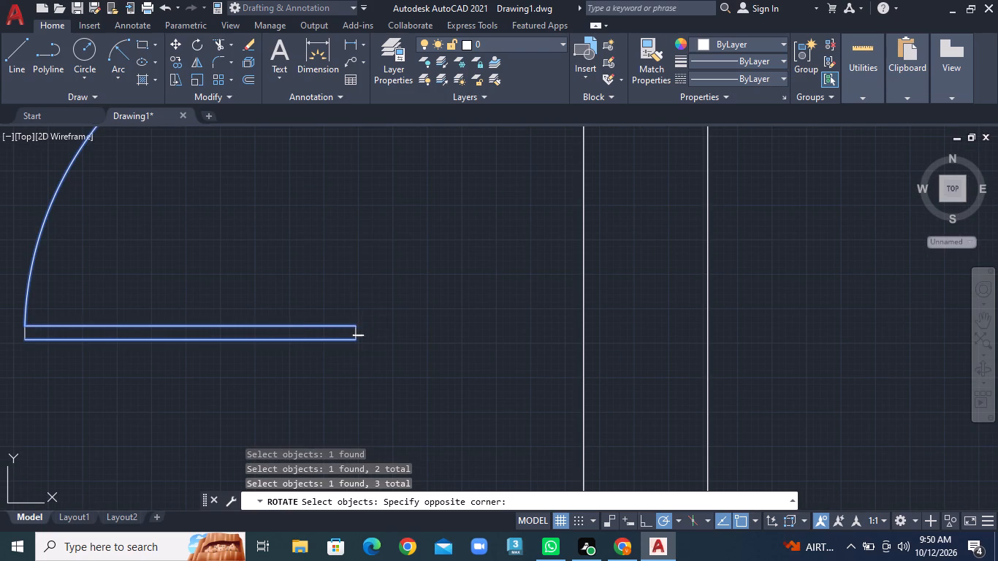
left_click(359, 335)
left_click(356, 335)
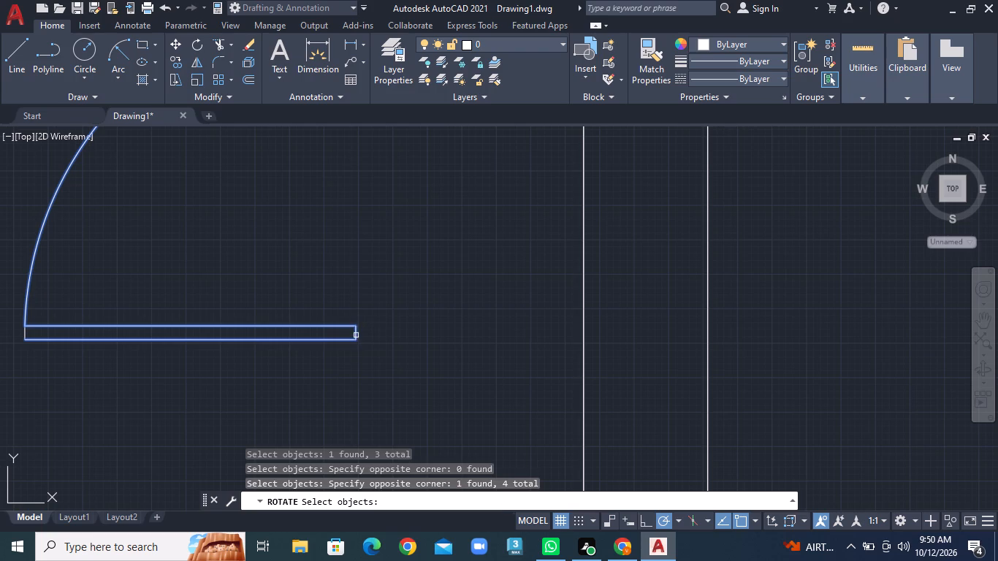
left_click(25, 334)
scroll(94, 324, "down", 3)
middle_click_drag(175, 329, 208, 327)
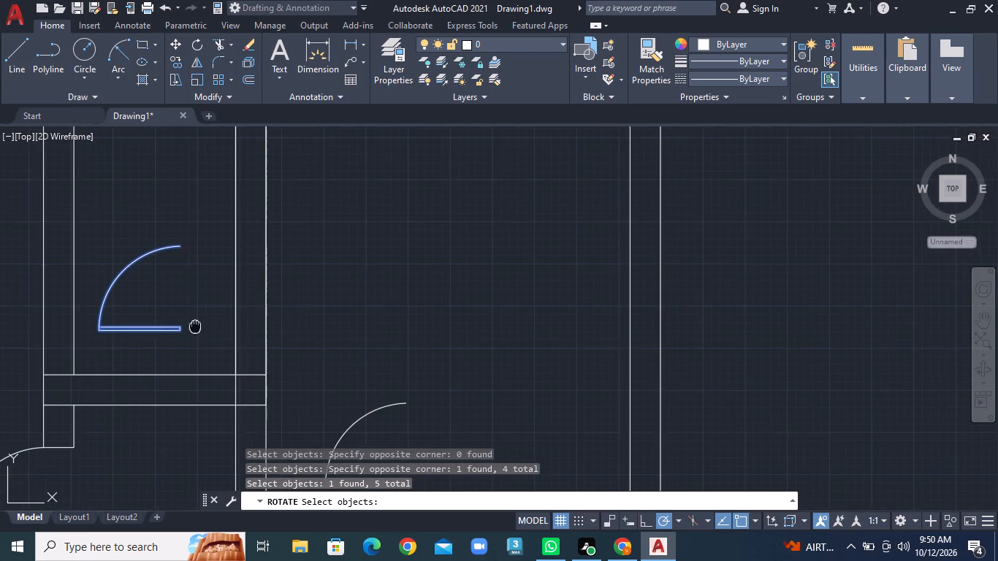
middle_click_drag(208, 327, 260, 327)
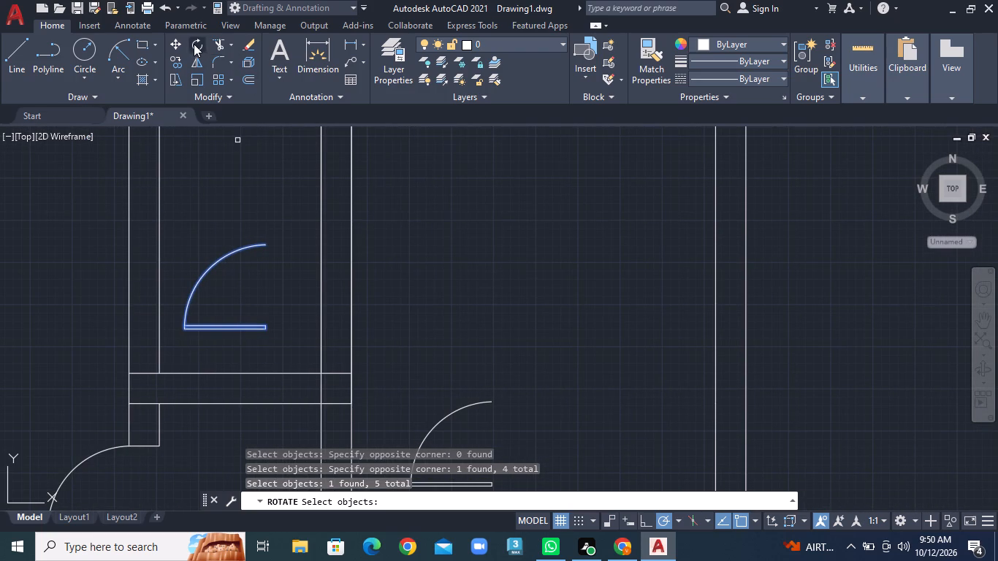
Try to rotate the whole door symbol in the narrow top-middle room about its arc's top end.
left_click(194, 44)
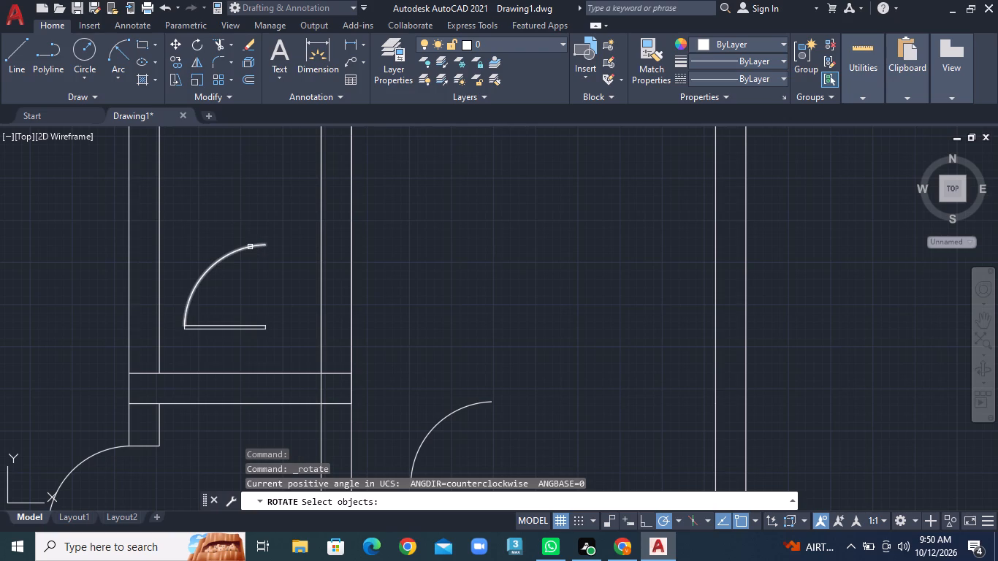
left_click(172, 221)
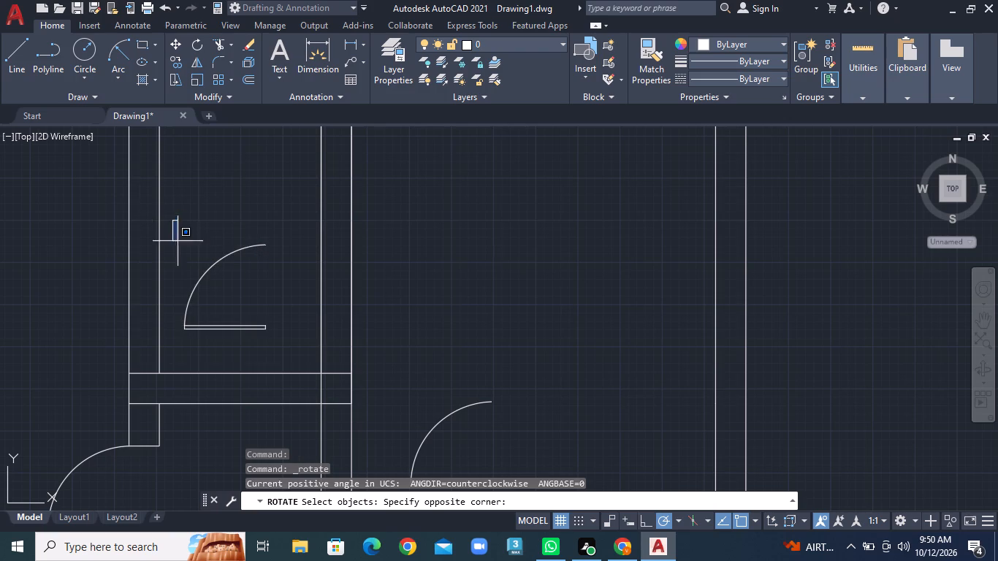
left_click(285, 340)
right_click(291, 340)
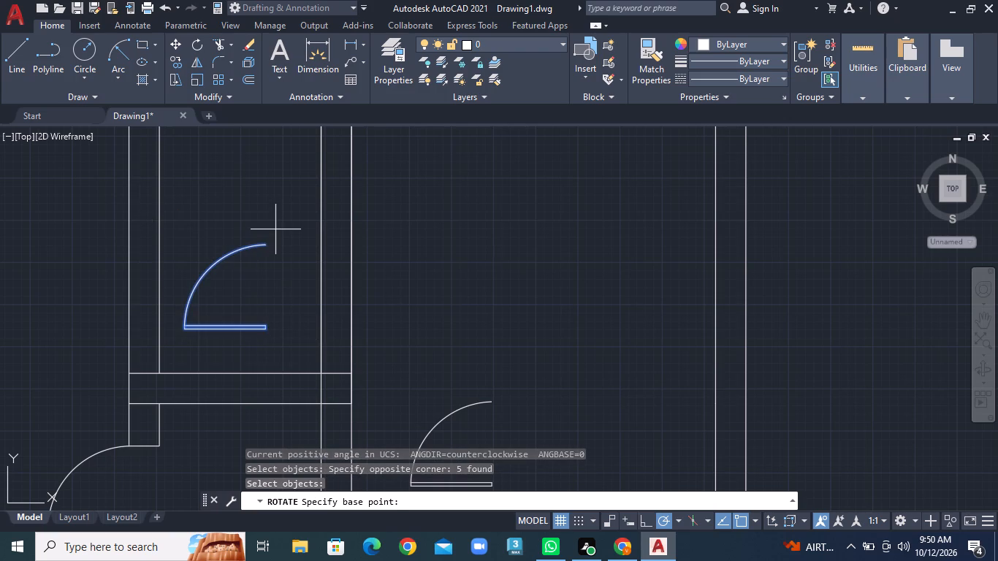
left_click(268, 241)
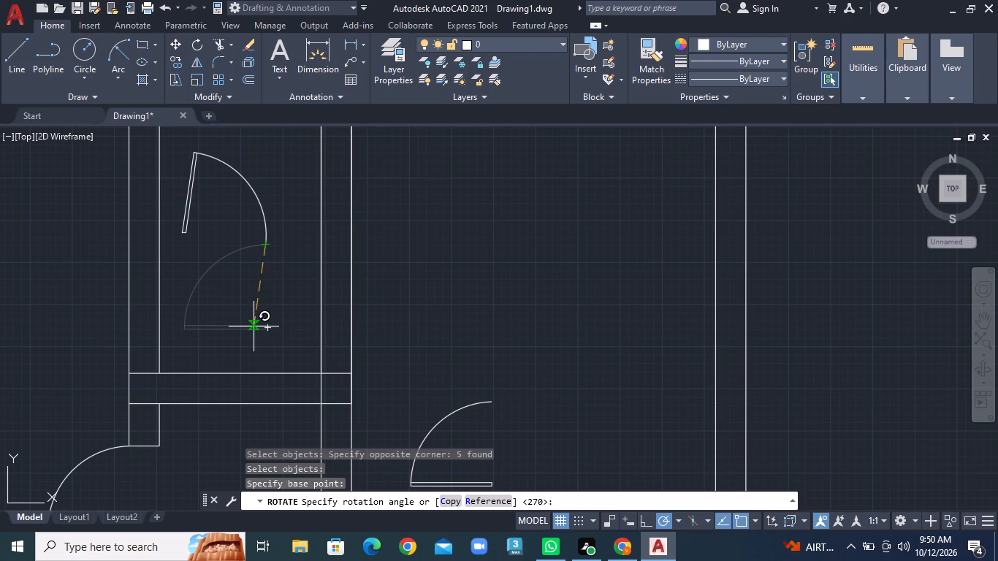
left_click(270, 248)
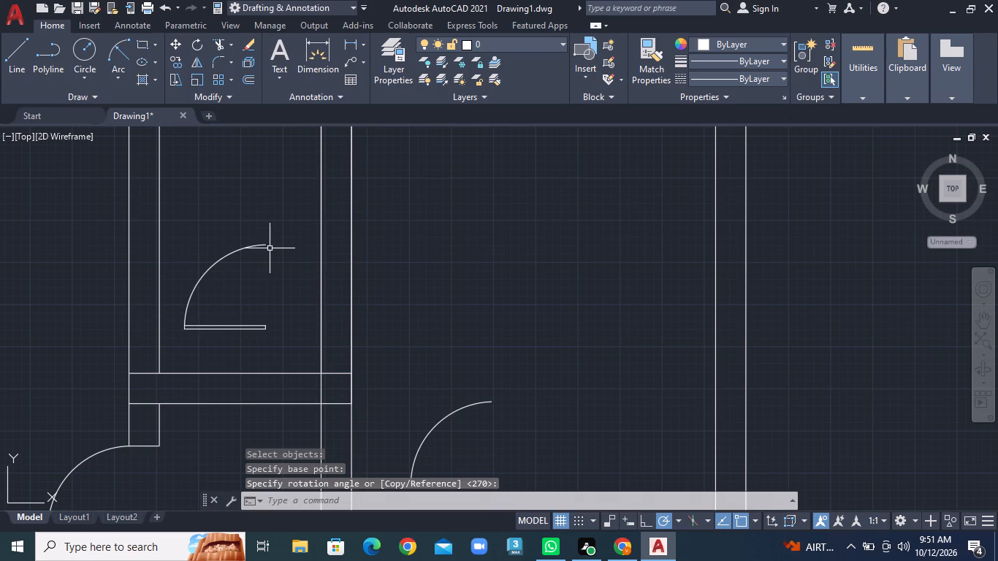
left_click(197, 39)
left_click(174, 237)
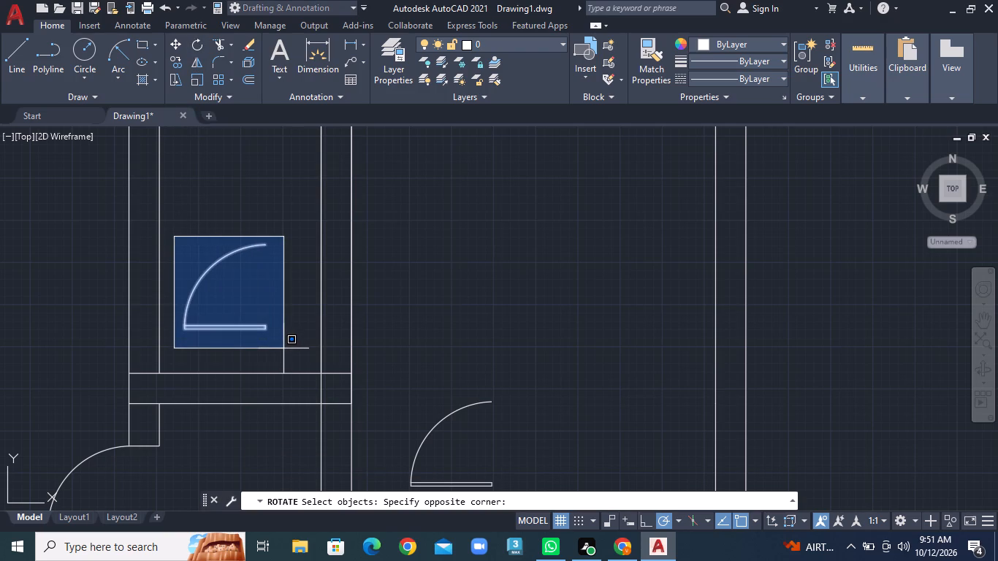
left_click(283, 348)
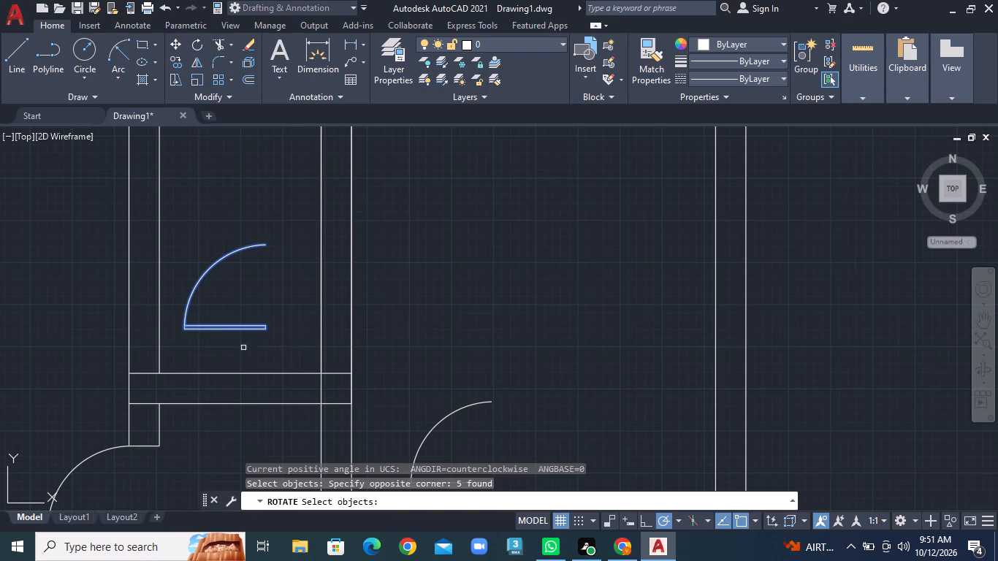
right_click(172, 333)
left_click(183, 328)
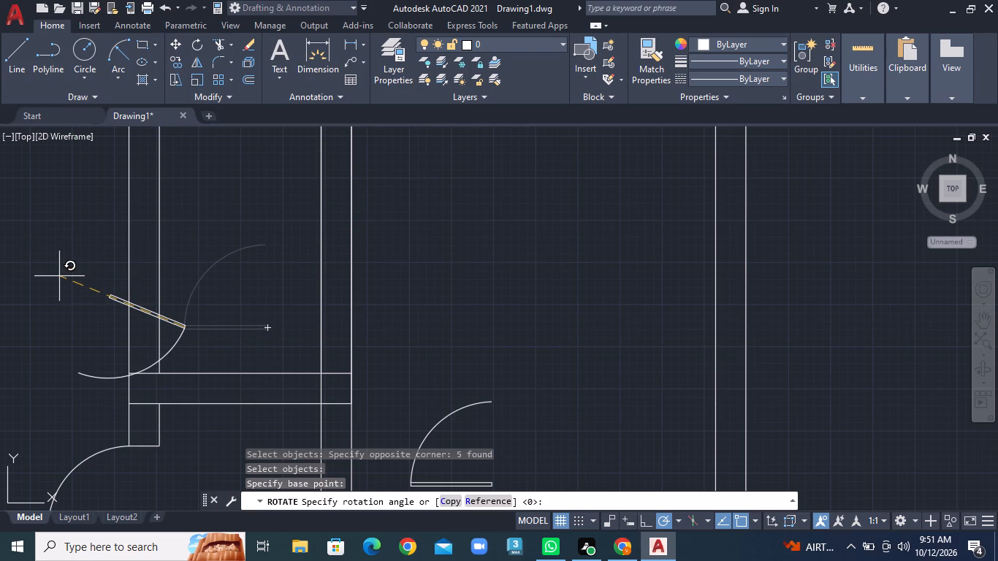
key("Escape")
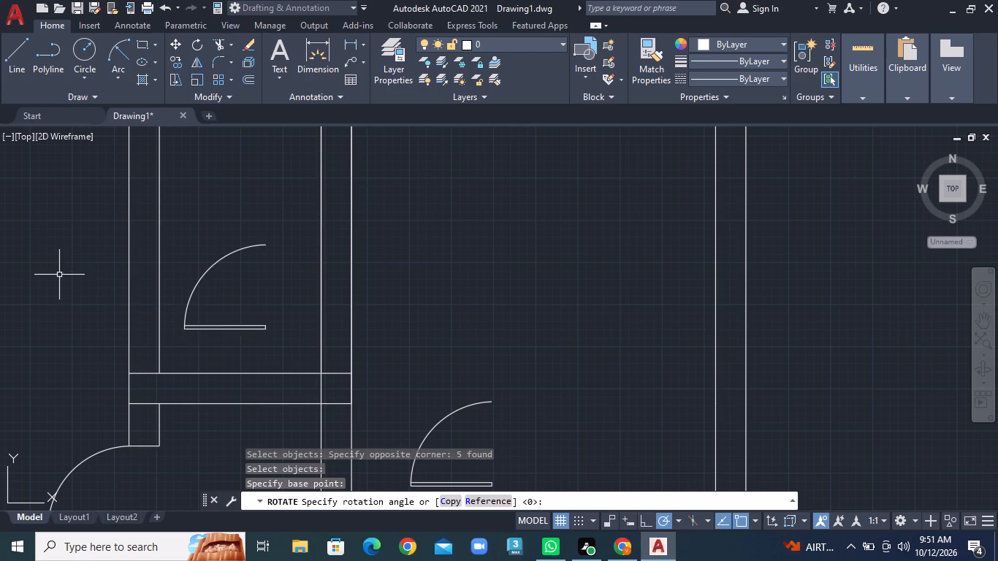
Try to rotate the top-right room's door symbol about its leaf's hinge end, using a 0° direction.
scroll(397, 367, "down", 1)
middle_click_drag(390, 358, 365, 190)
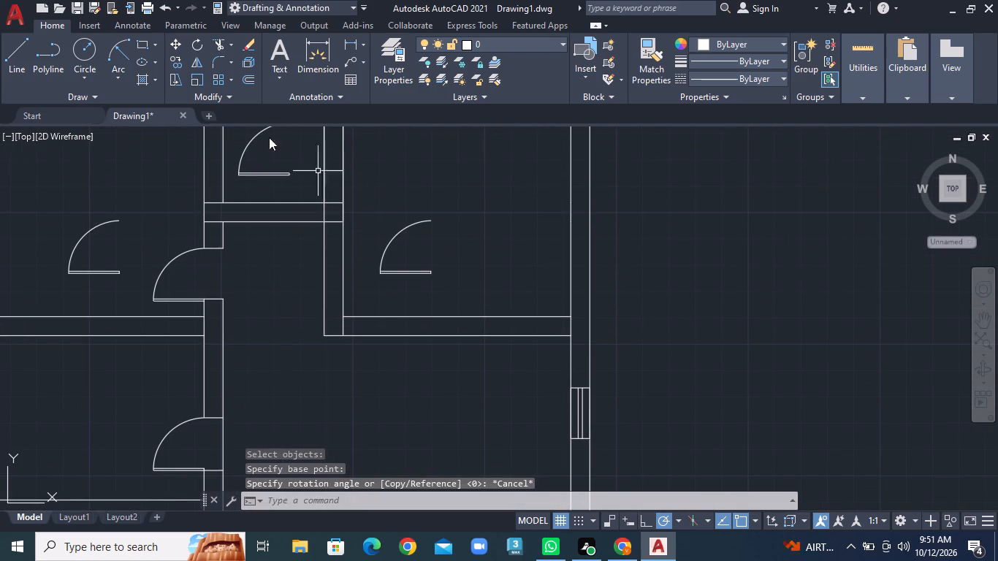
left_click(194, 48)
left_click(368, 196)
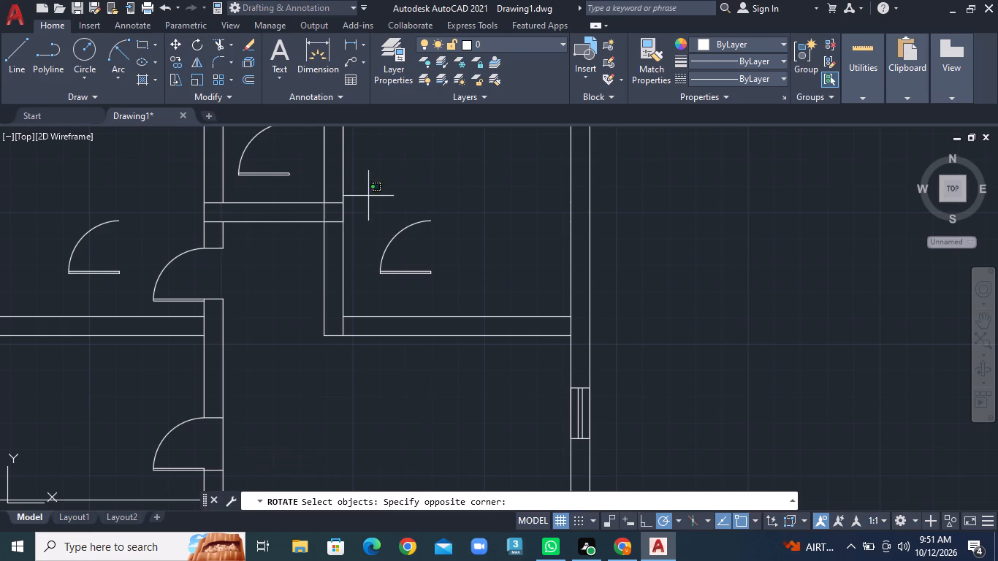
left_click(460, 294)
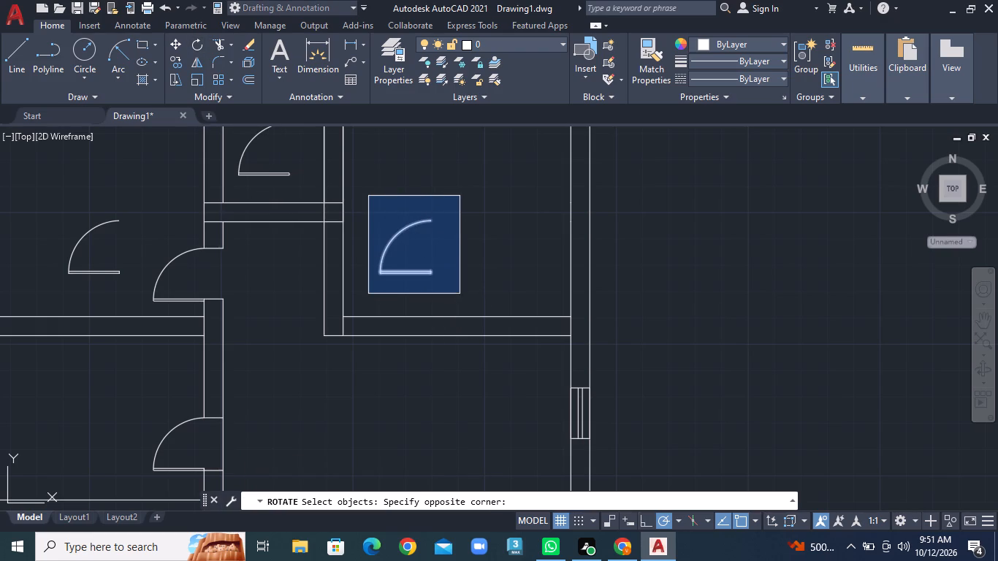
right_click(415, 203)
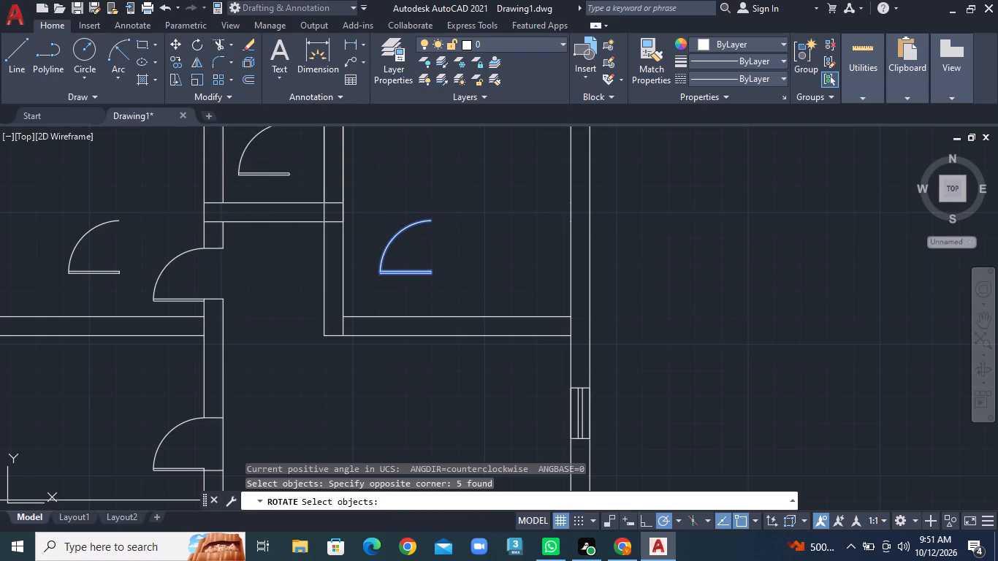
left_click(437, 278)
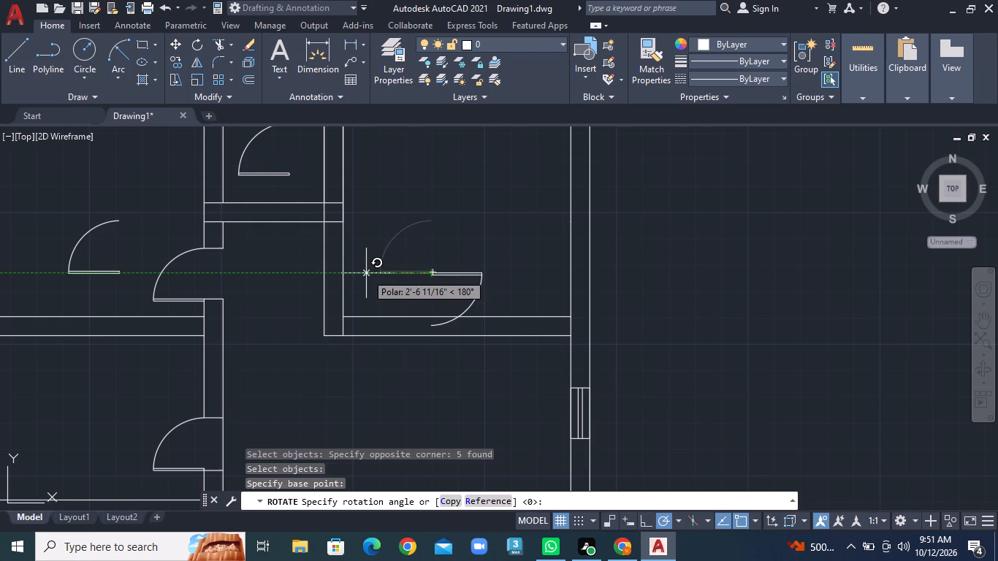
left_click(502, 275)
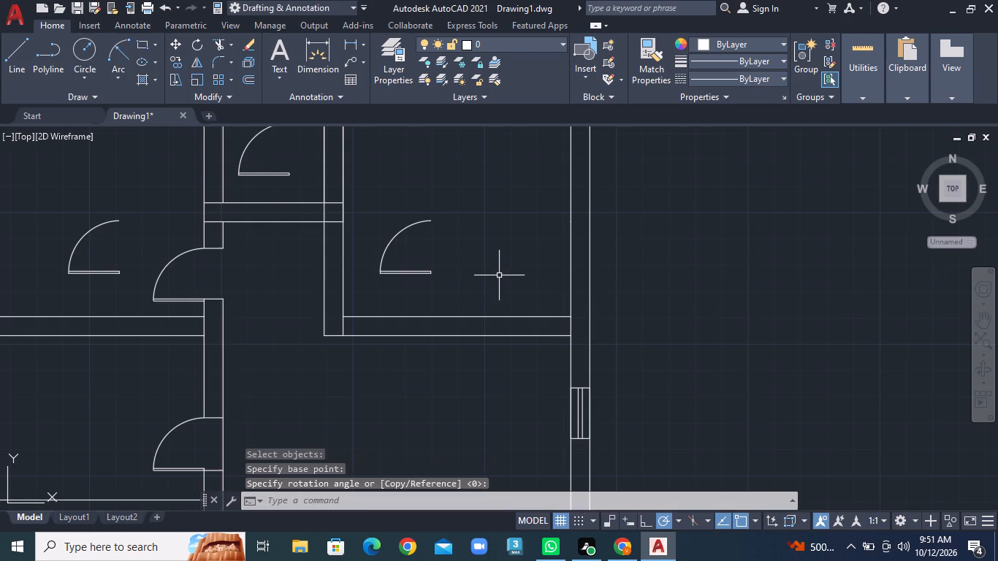
Rotate the top-right room's door symbol 180° about its arc's top end.
left_click(195, 43)
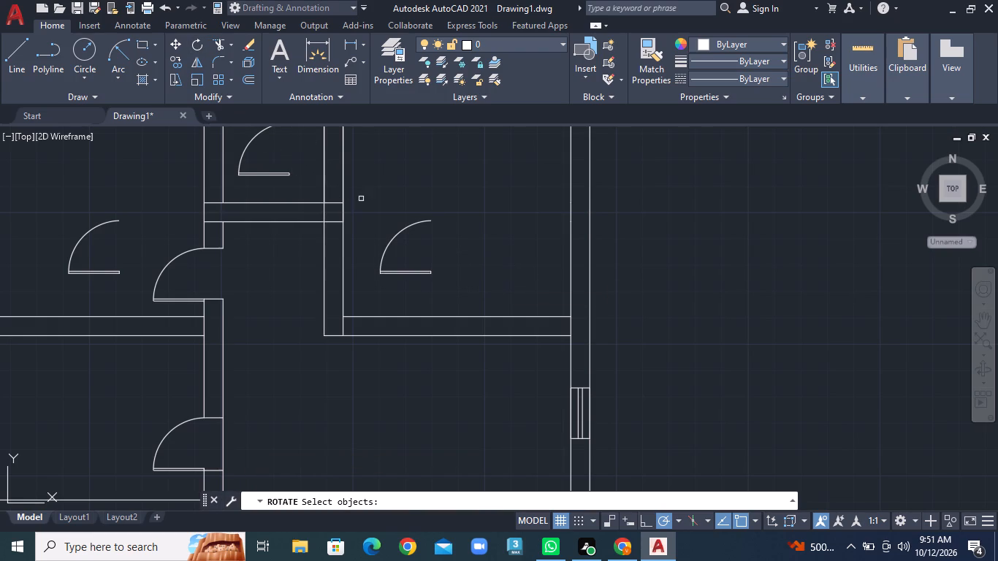
left_click(370, 202)
left_click(457, 292)
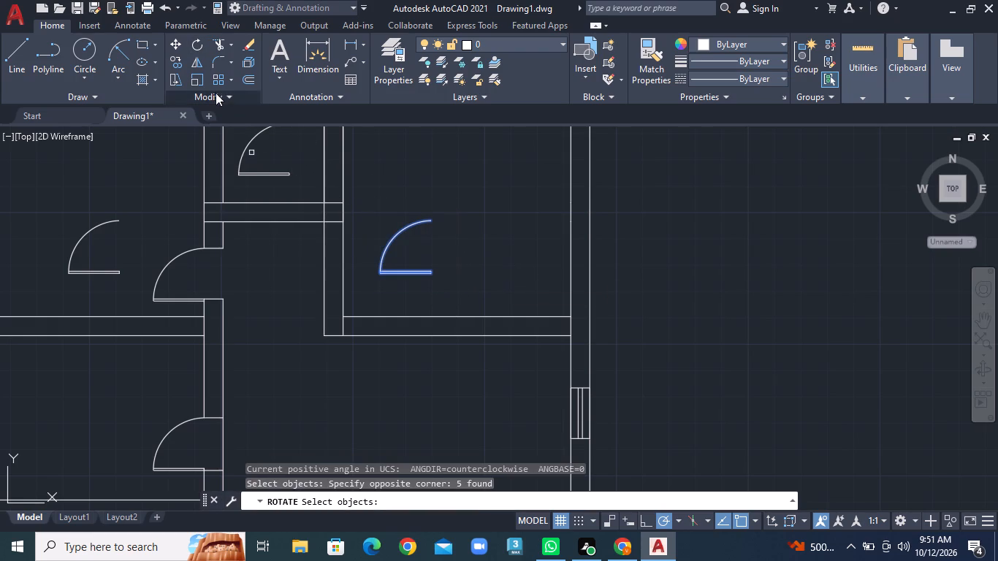
right_click(387, 196)
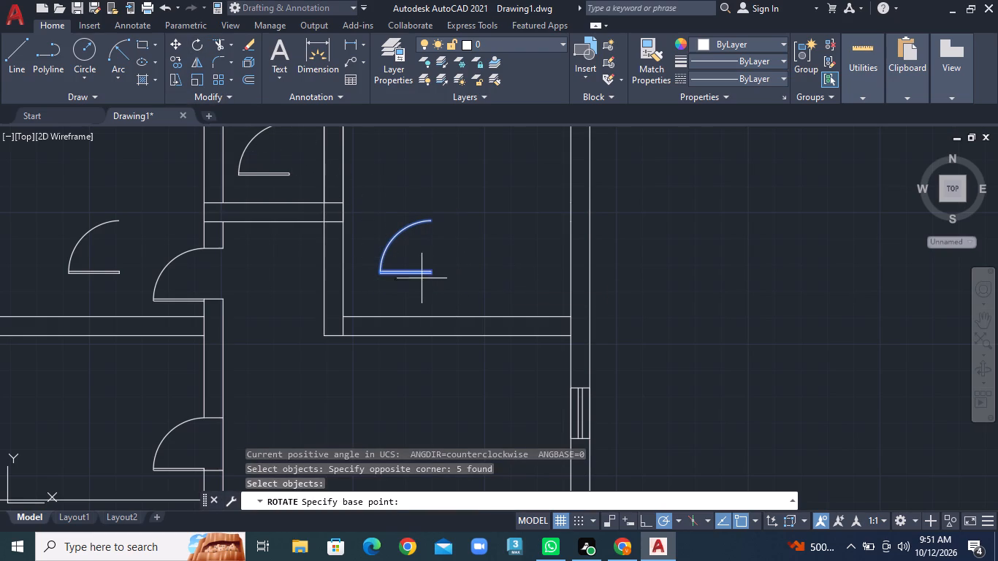
left_click(431, 221)
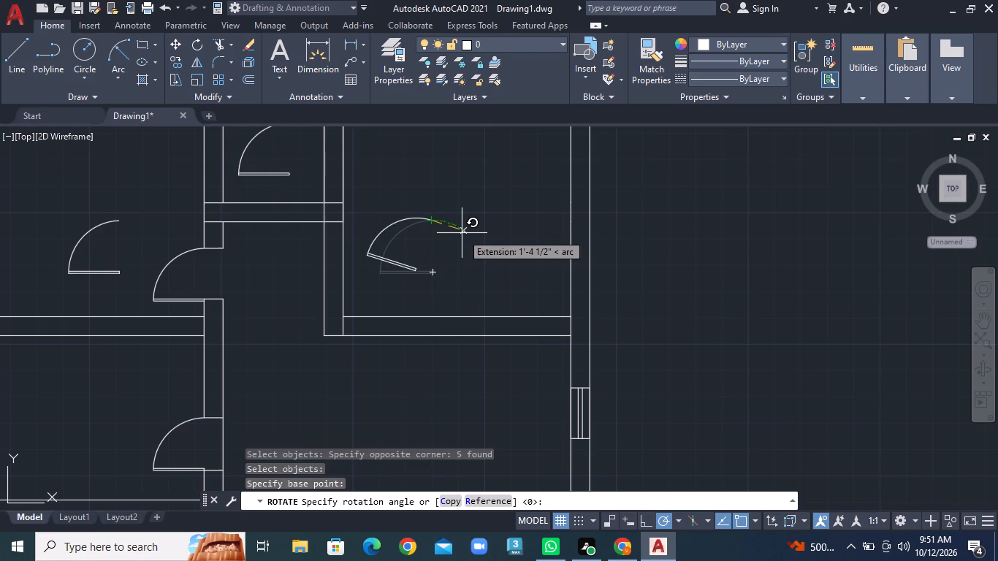
left_click(348, 220)
Rotate the small lower-middle room's door symbol 90° counterclockwise about the right end of its leaf.
scroll(254, 378, "down", 1)
middle_click_drag(261, 394, 260, 374)
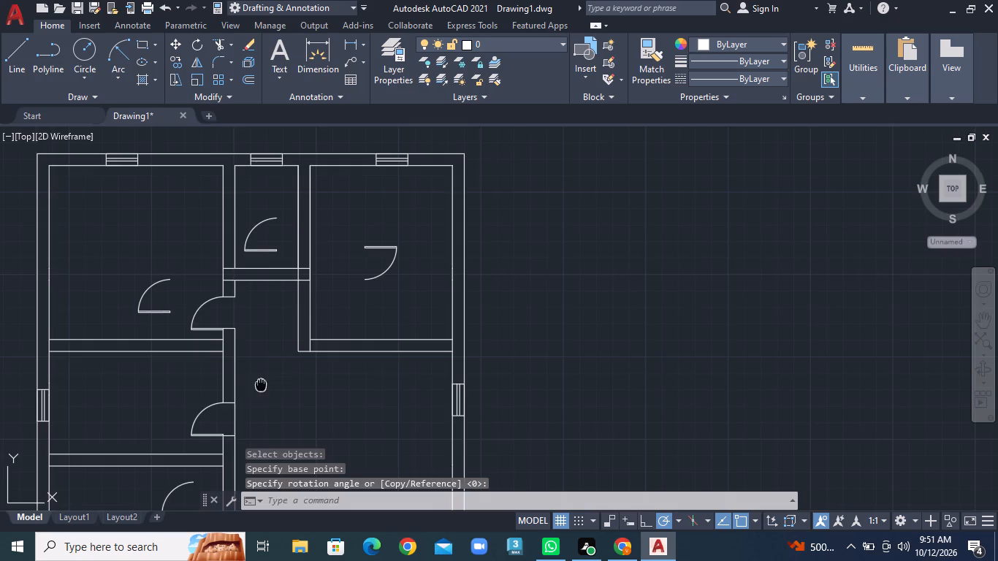
middle_click_drag(260, 374, 267, 297)
middle_click_drag(265, 370, 292, 299)
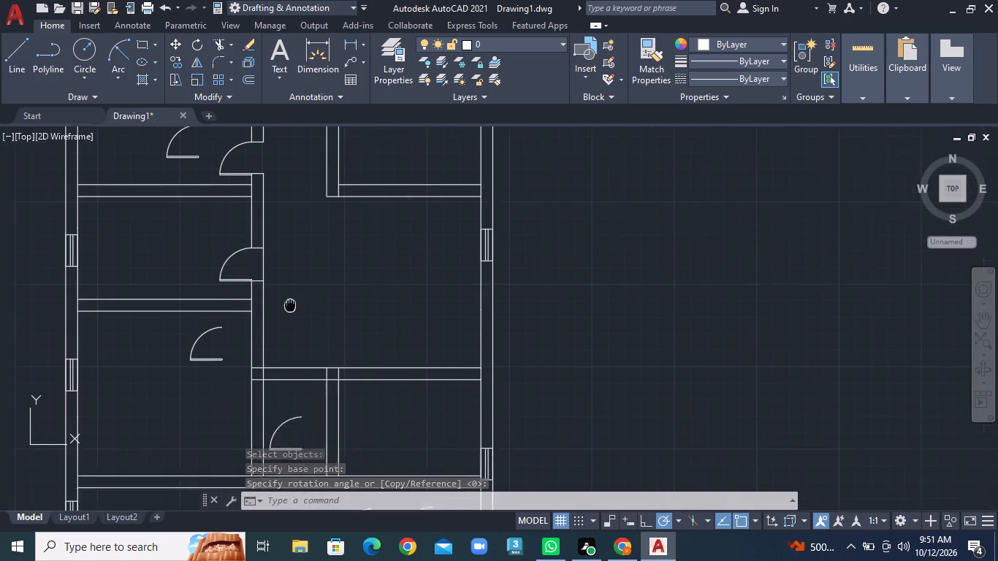
middle_click_drag(292, 299, 293, 281)
middle_click_drag(306, 396, 304, 386)
middle_click_drag(303, 380, 300, 340)
middle_click_drag(297, 308, 293, 280)
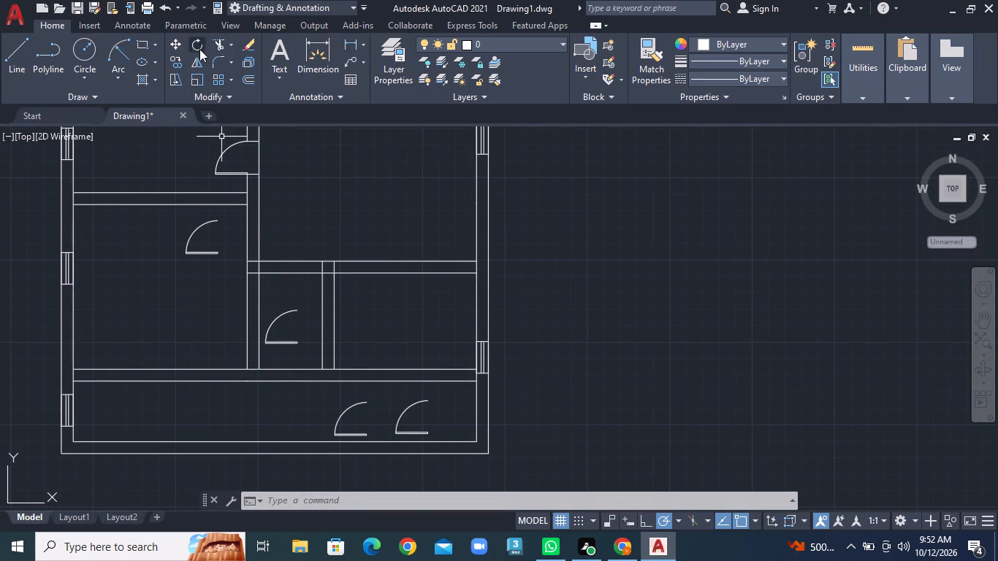
left_click(199, 49)
left_click(269, 299)
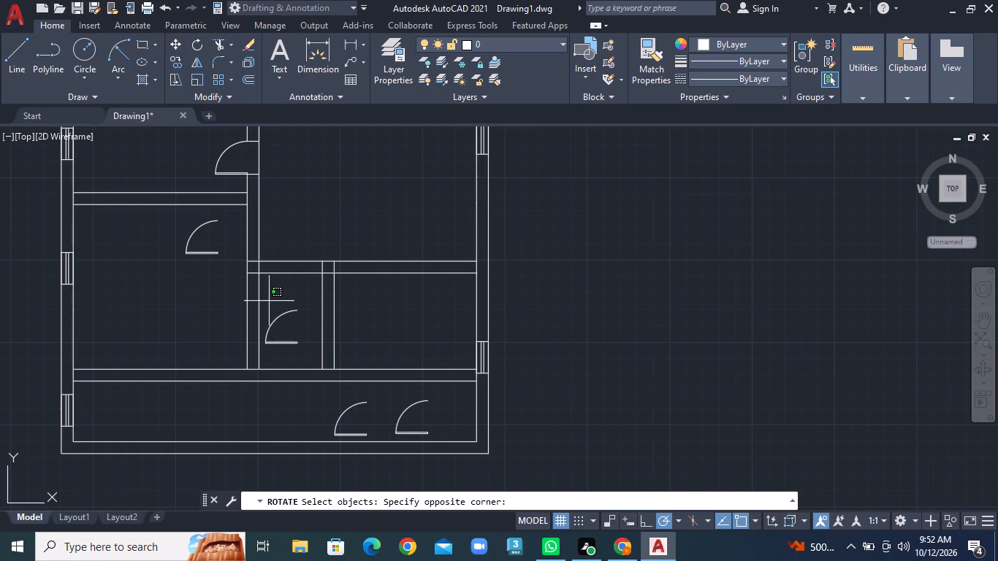
left_click(316, 359)
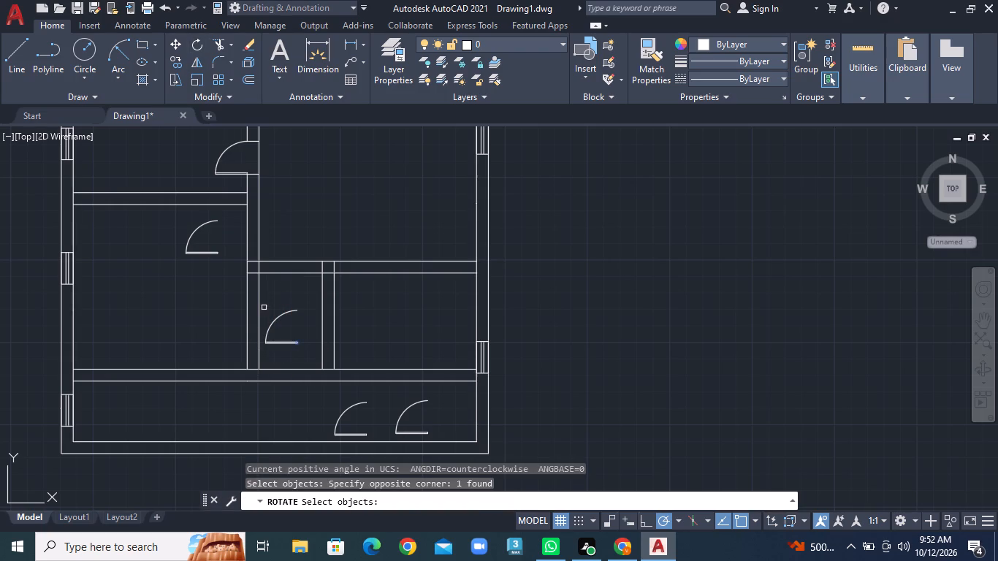
left_click(263, 305)
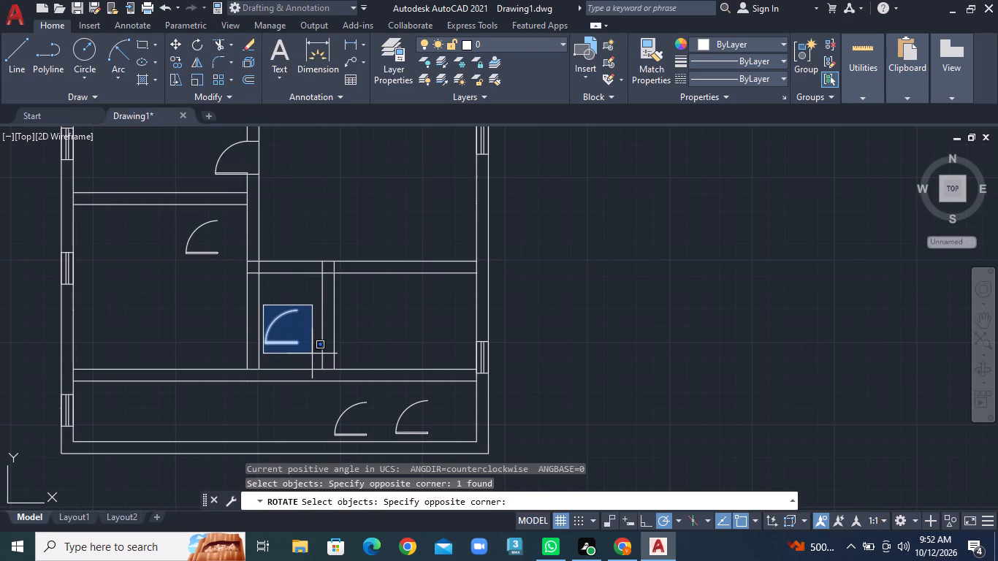
left_click(312, 354)
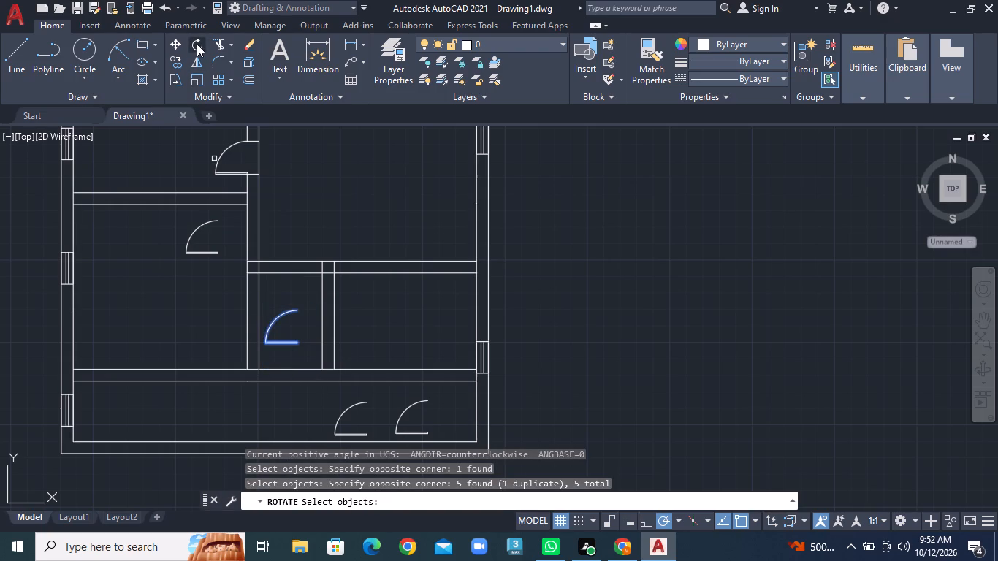
right_click(280, 297)
left_click(294, 342)
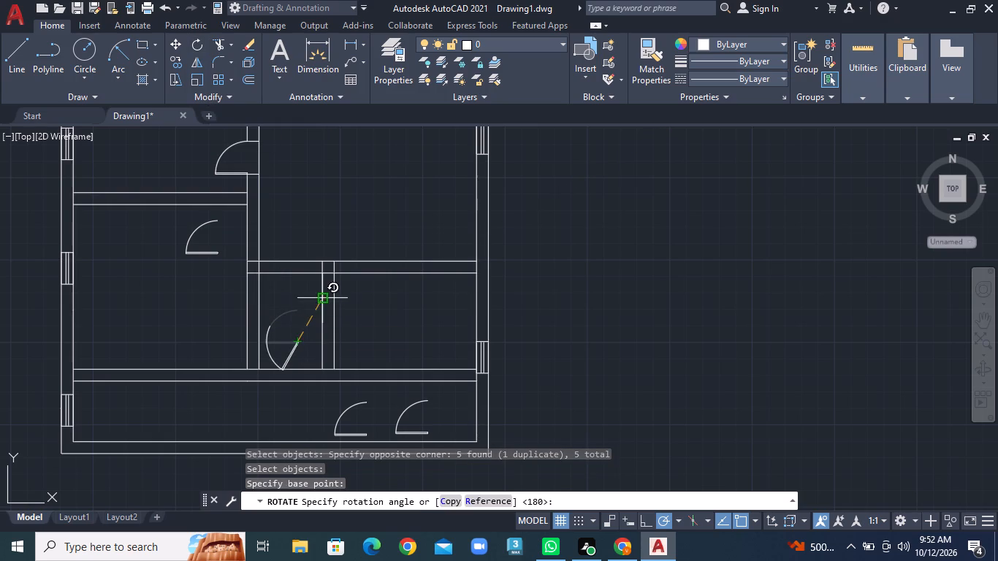
left_click(296, 262)
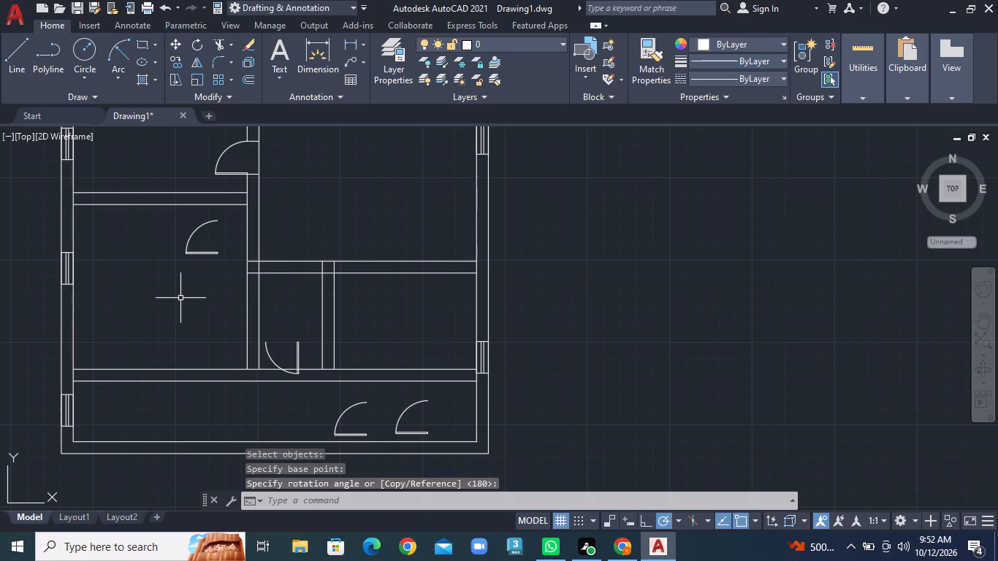
Erase the whole door symbol in the narrow top-middle room.
middle_click_drag(178, 299, 181, 428)
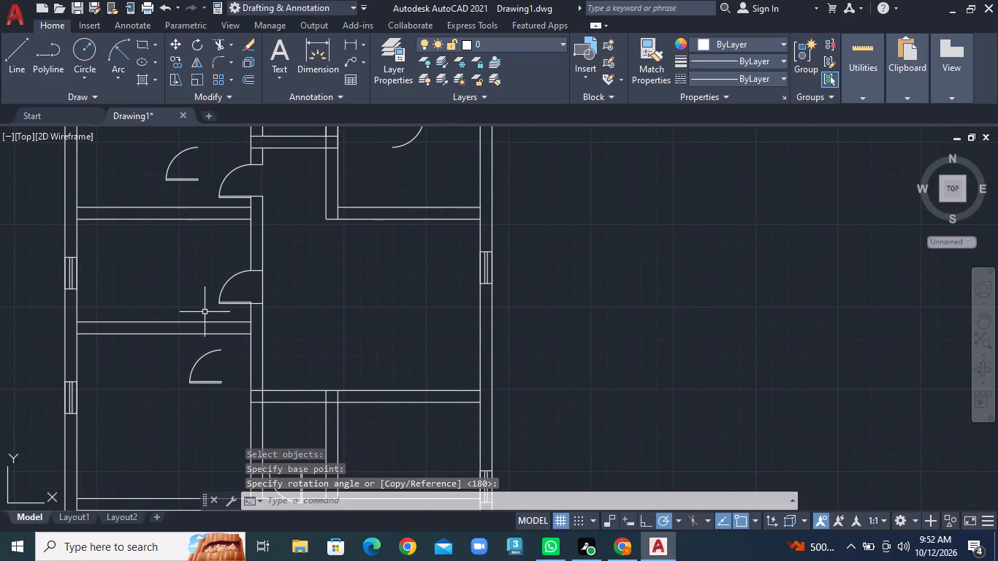
middle_click_drag(205, 297, 192, 348)
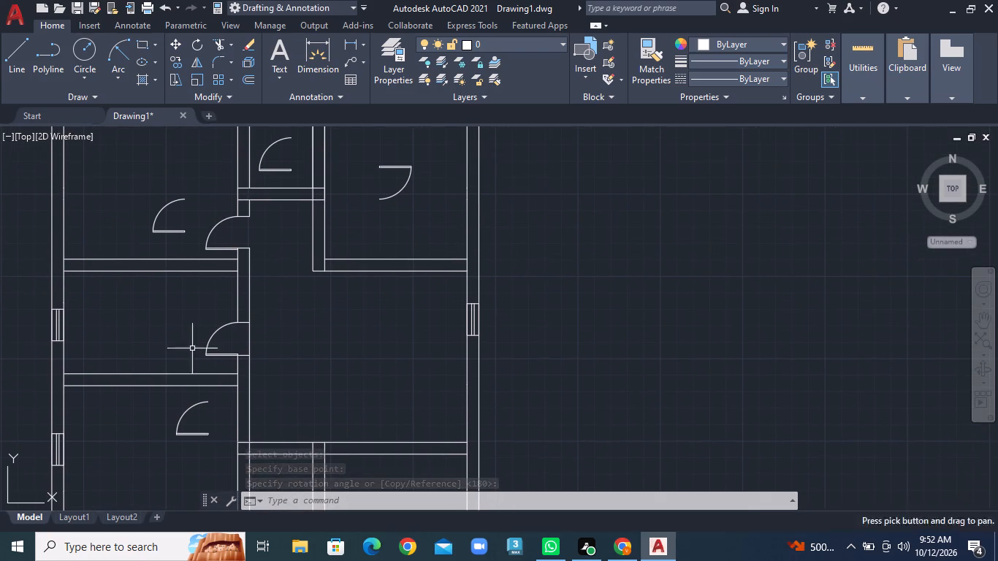
middle_click(253, 246)
middle_click_drag(253, 249, 204, 440)
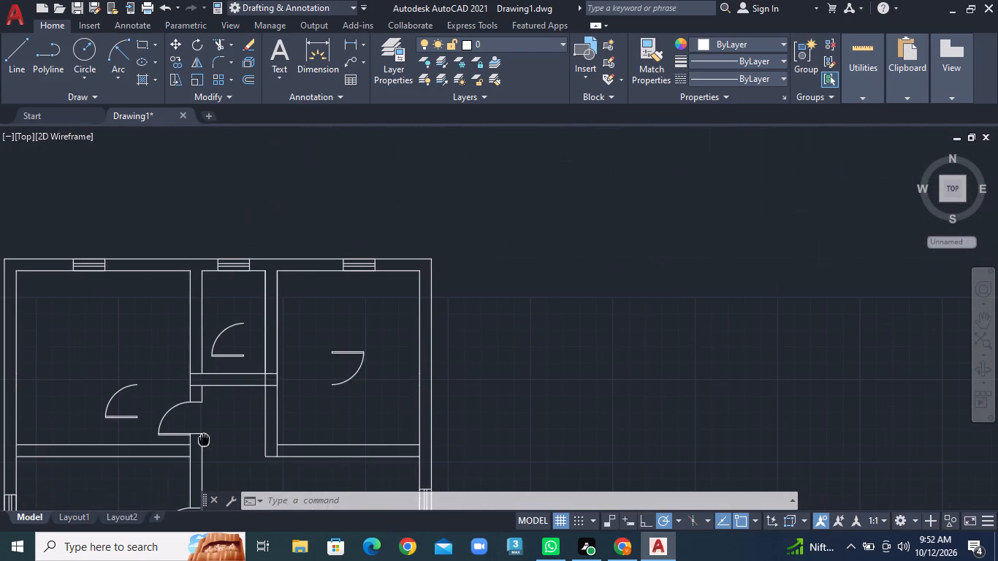
scroll(234, 365, "up", 1)
left_click(194, 286)
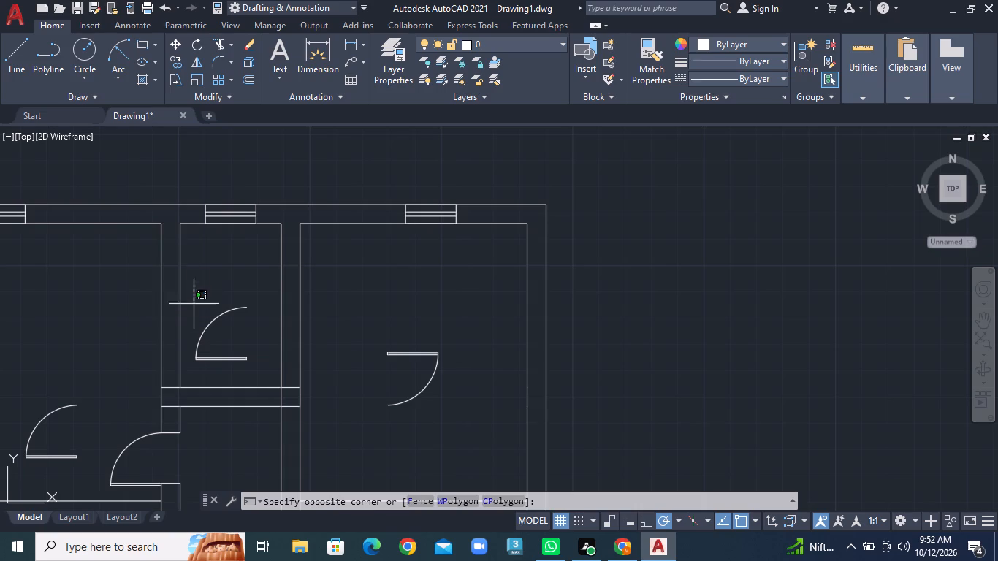
left_click(262, 376)
key("Delete")
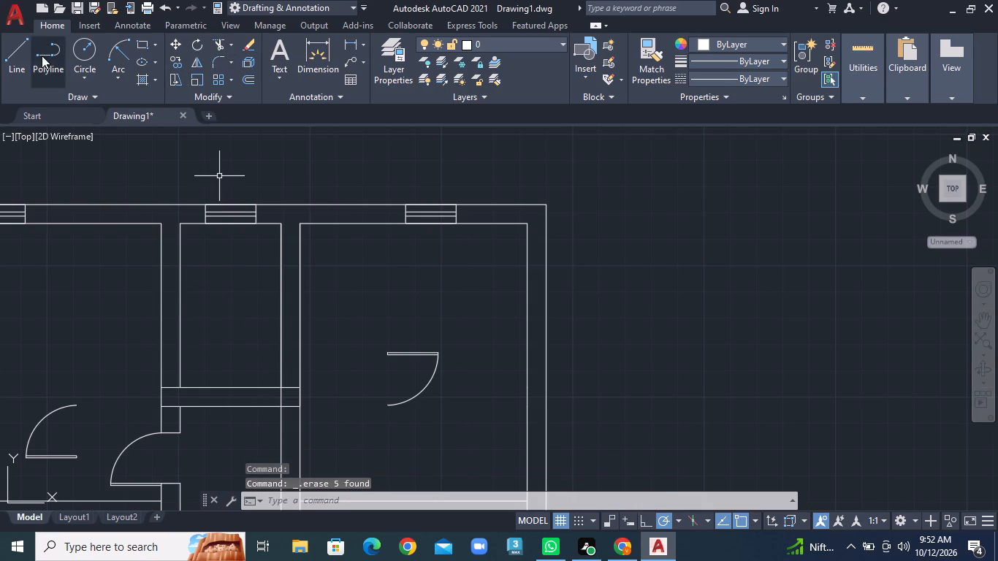
Draw a 2' horizontal line in the narrow top-middle room and a 2' vertical line rising from its right end.
left_click(20, 64)
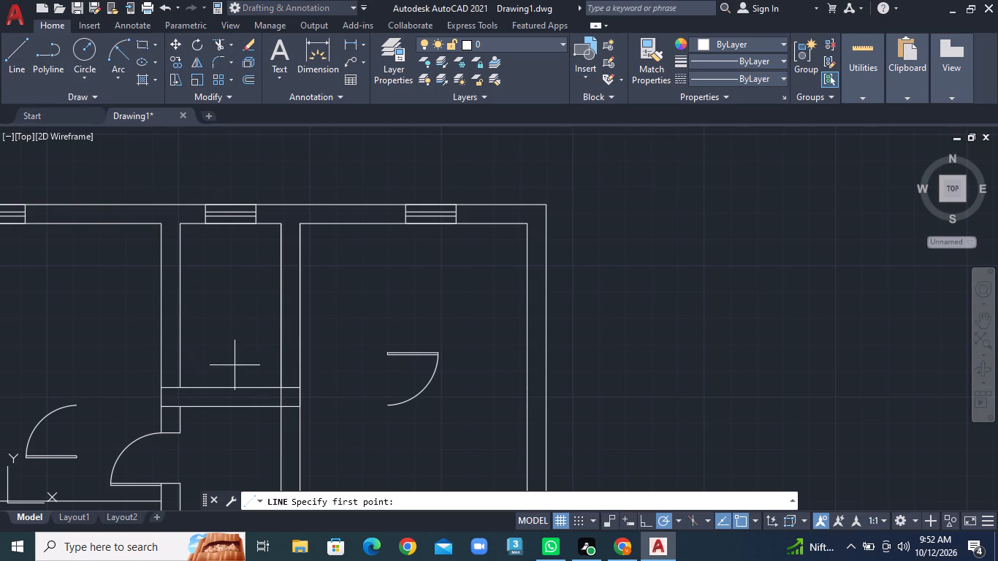
left_click(218, 370)
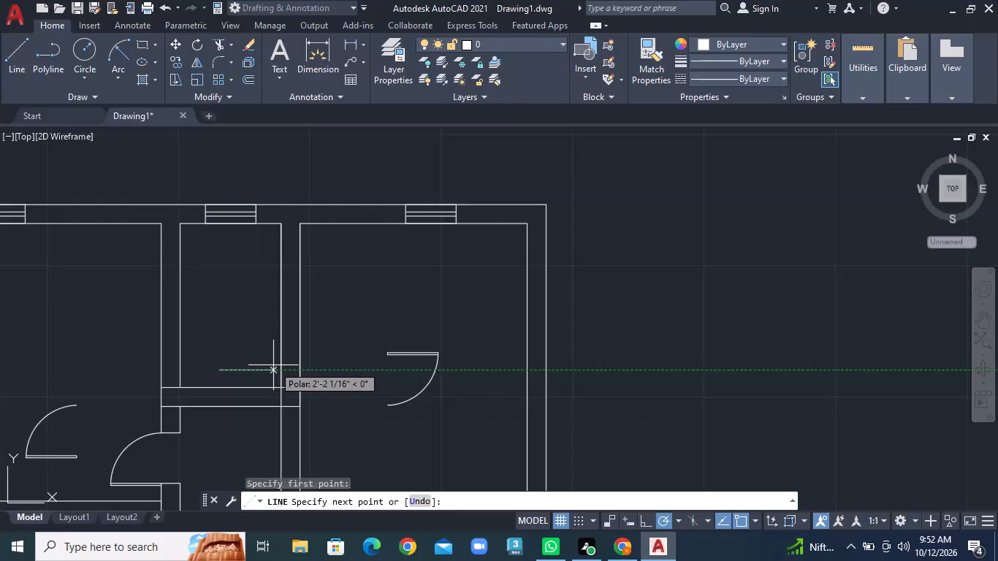
type("2'")
key("Return")
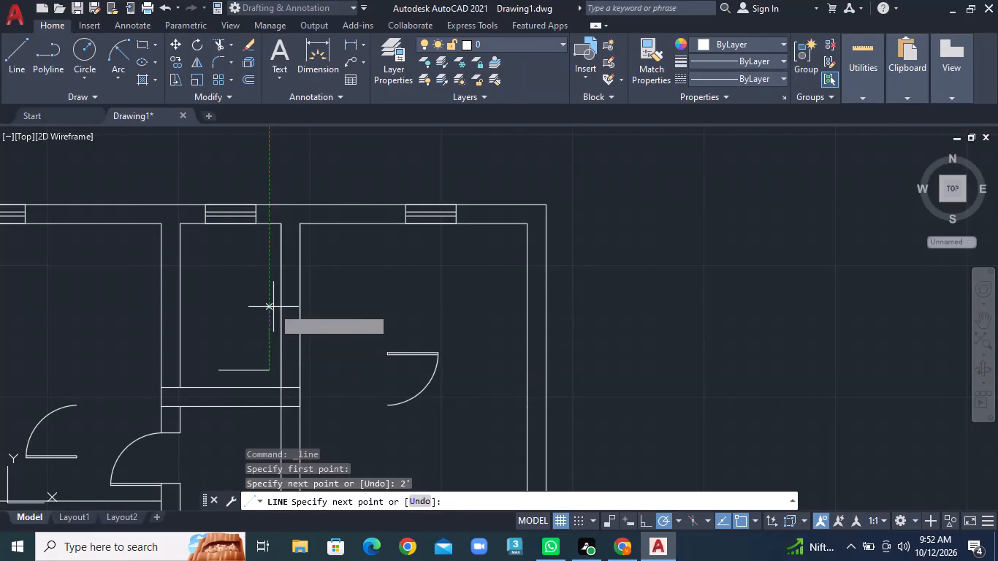
type("2'")
key("Return")
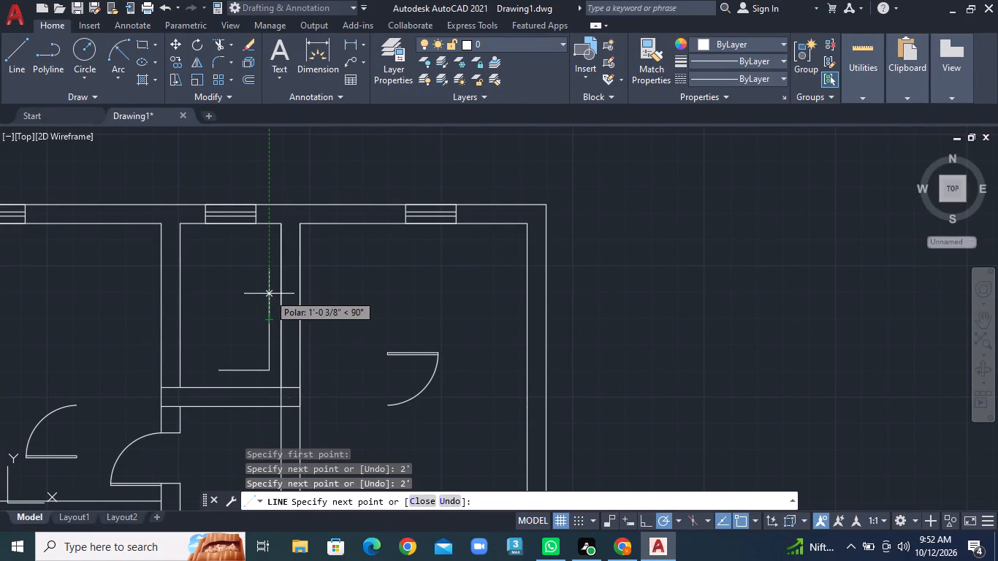
key("Escape")
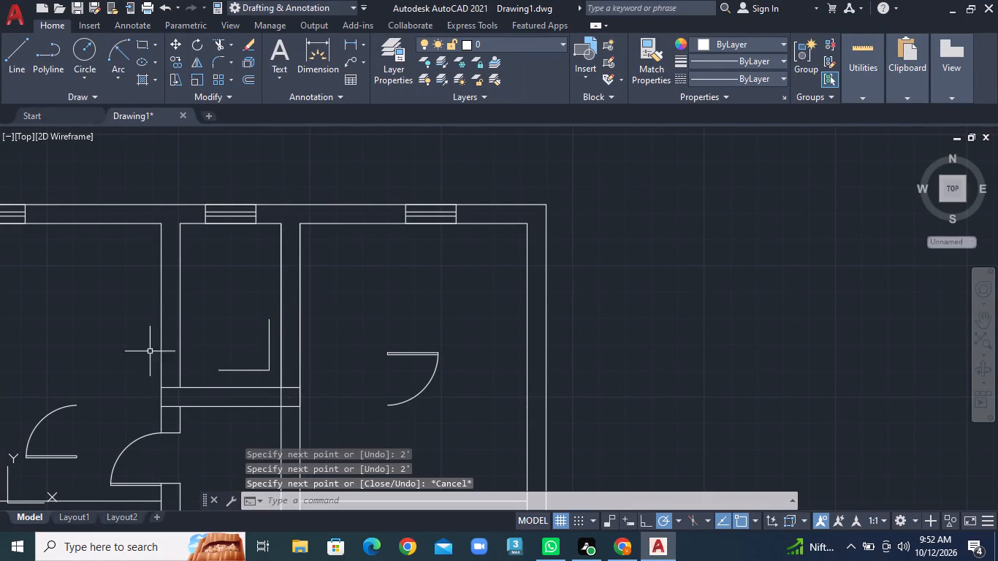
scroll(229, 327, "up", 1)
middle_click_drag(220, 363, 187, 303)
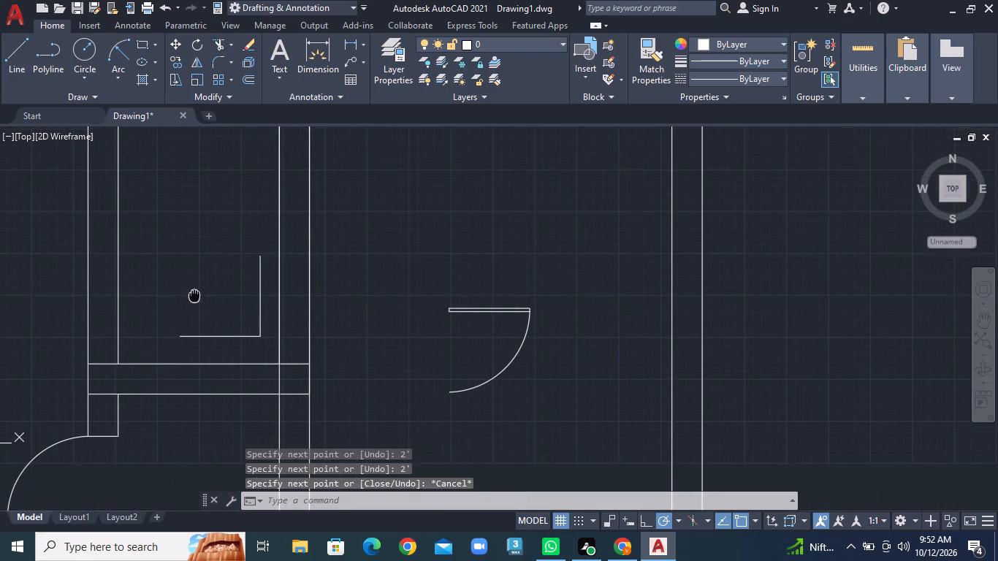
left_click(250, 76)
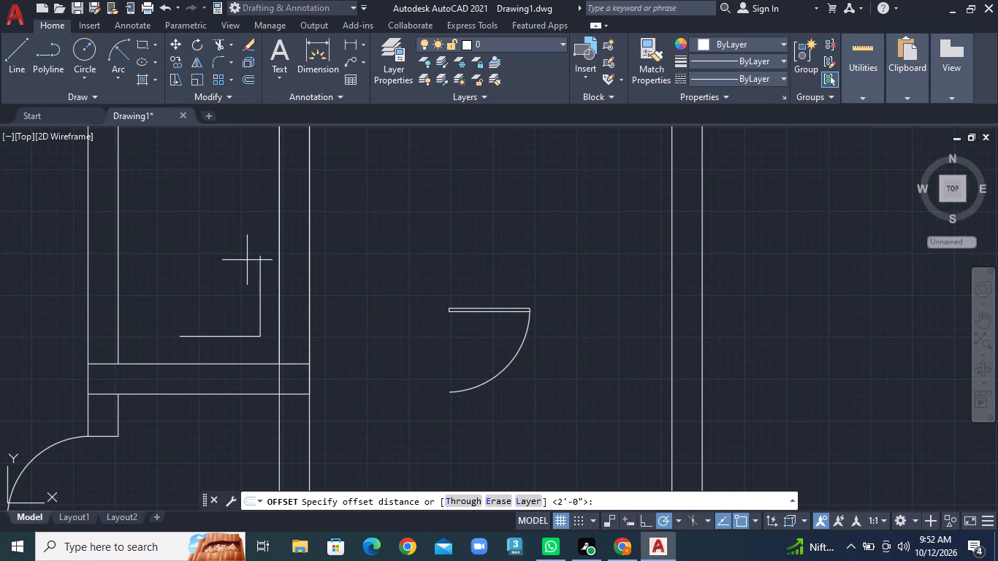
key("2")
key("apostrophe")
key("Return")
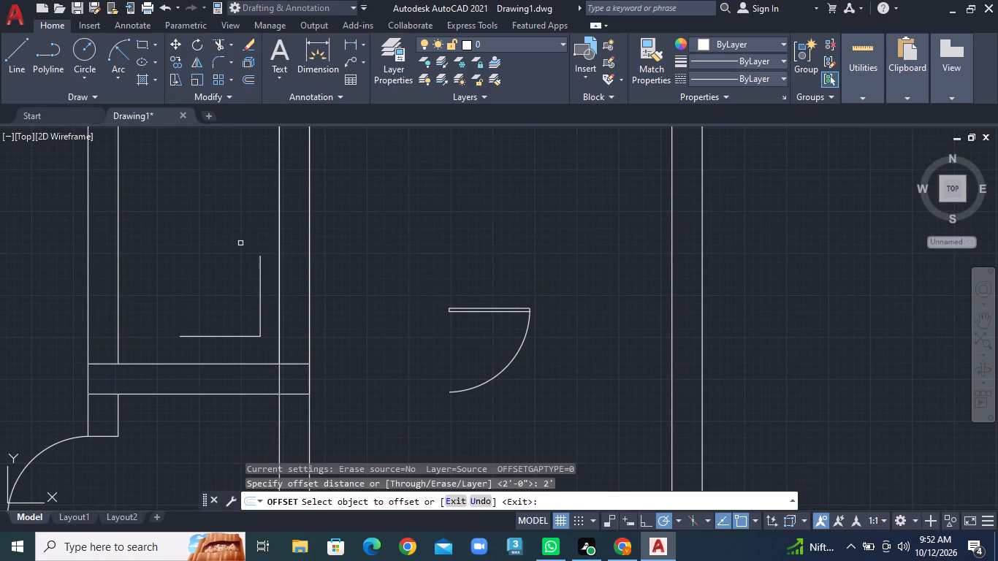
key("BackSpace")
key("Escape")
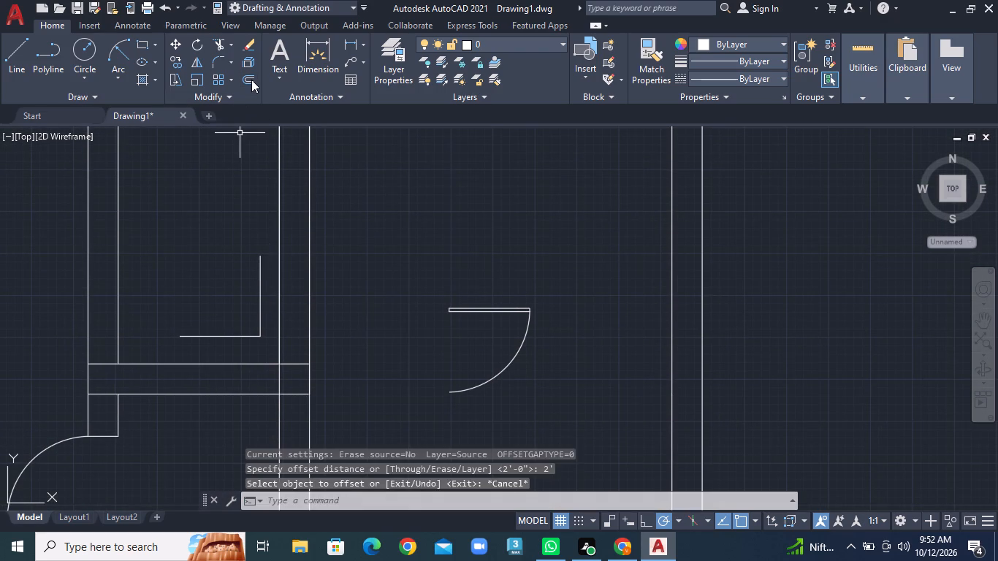
Offset the new 2' vertical line 1" to its right to give the door leaf its thickness.
left_click(253, 76)
key("1")
key("shift+quotedbl")
key("Return")
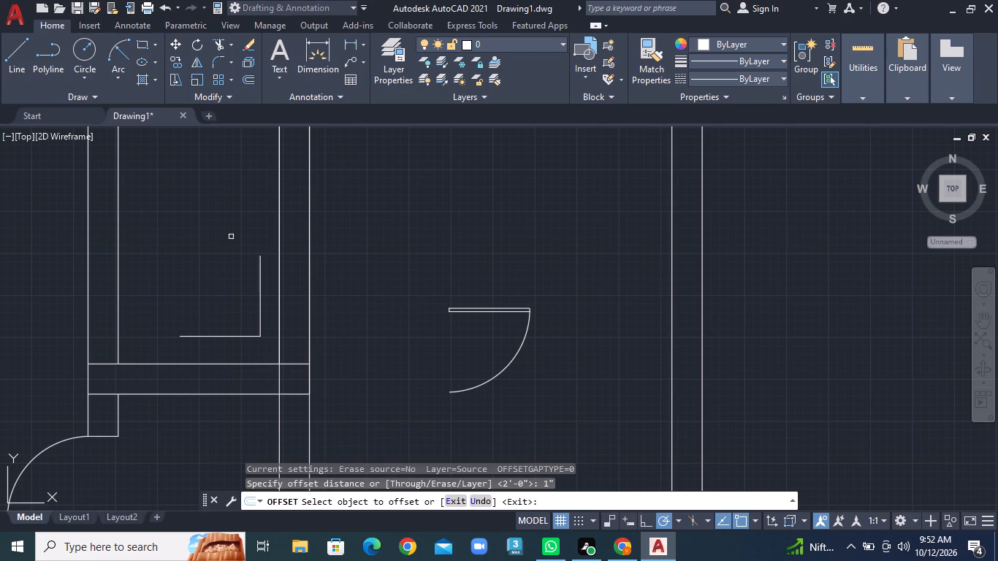
left_click(261, 321)
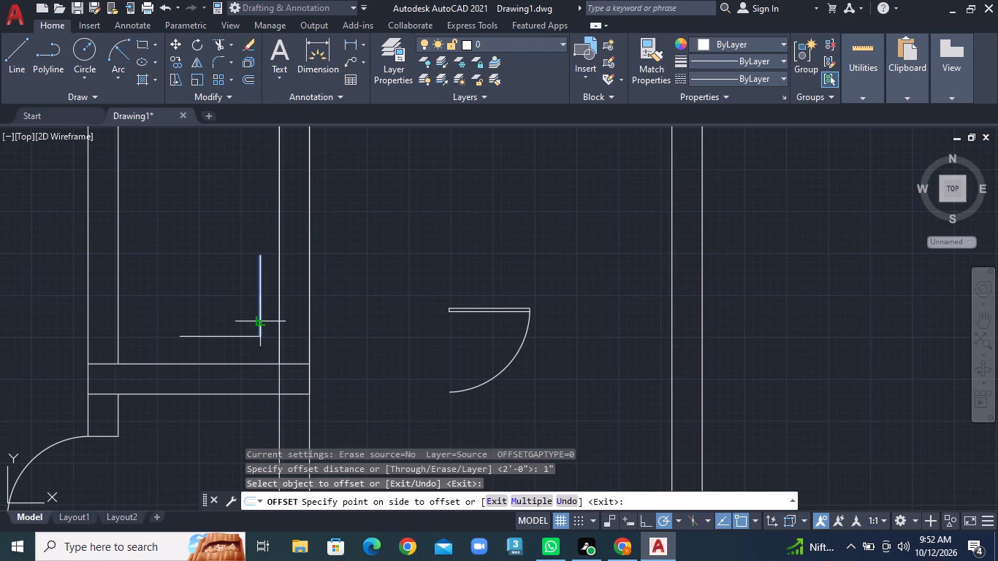
left_click(276, 321)
Close the top and bottom ends of the new vertical door leaf with short lines.
left_click(7, 57)
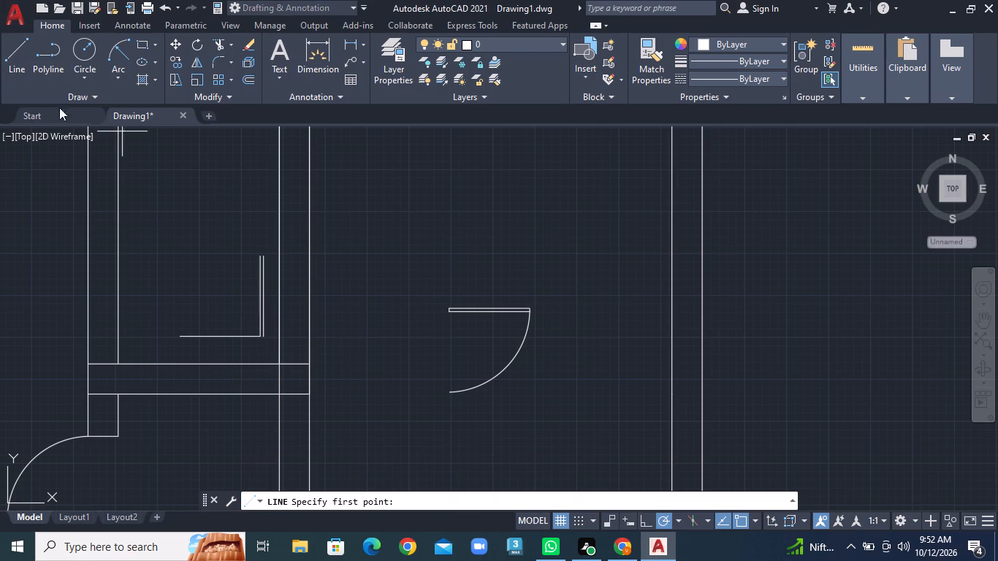
scroll(269, 199, "up", 2)
middle_click_drag(273, 313, 254, 129)
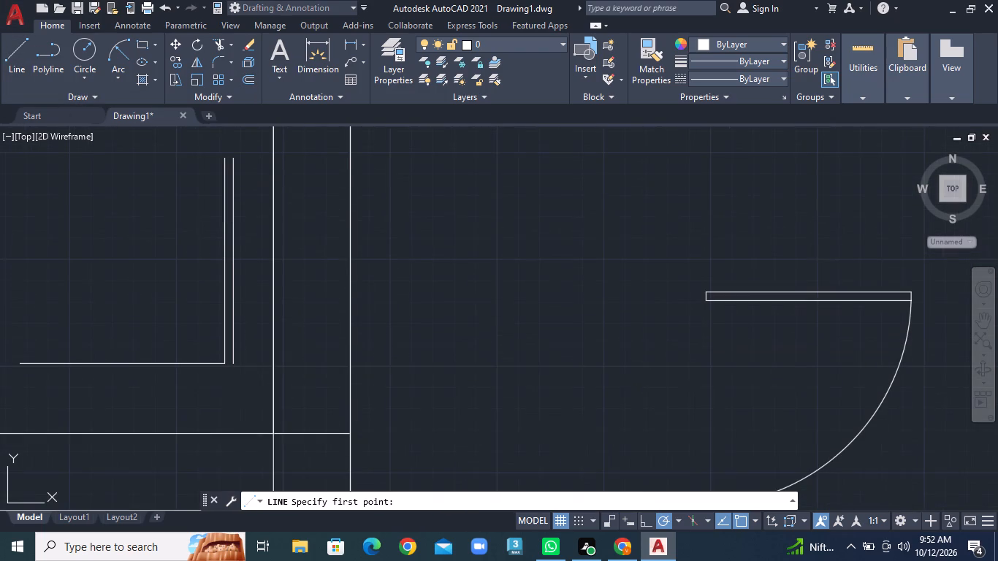
left_click(225, 155)
left_click(232, 155)
right_click(232, 155)
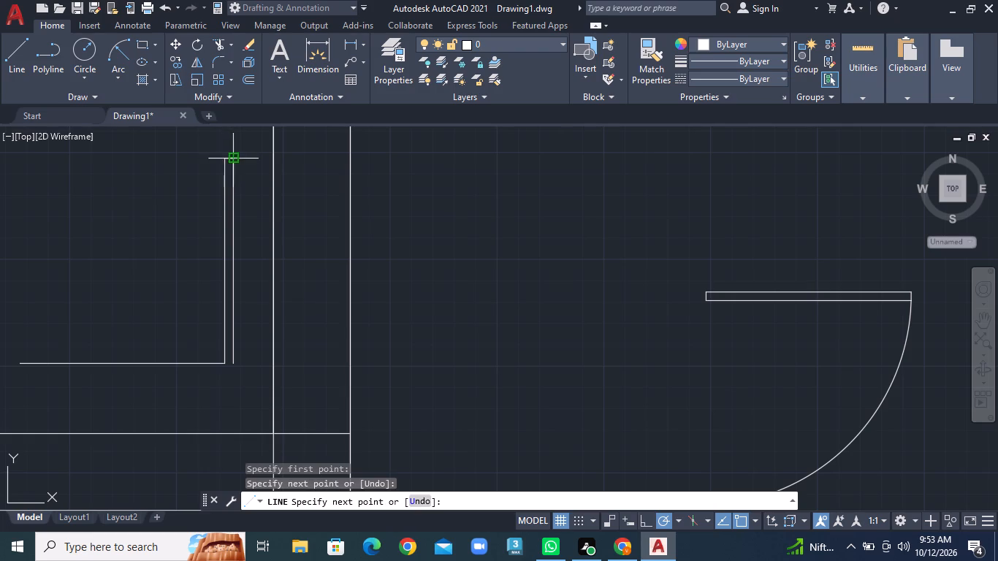
left_click(245, 169)
left_click(16, 60)
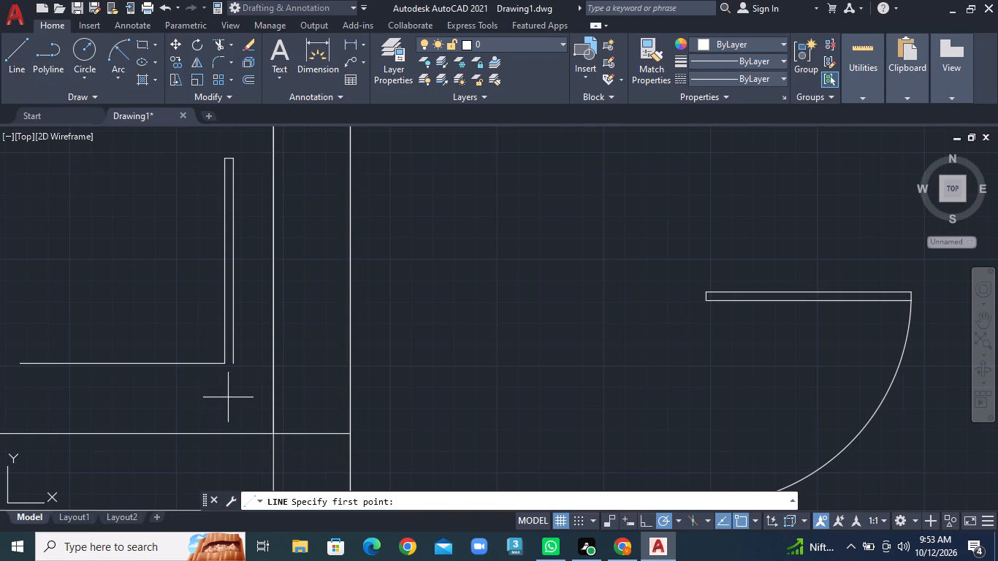
left_click(222, 365)
left_click(229, 365)
right_click(229, 365)
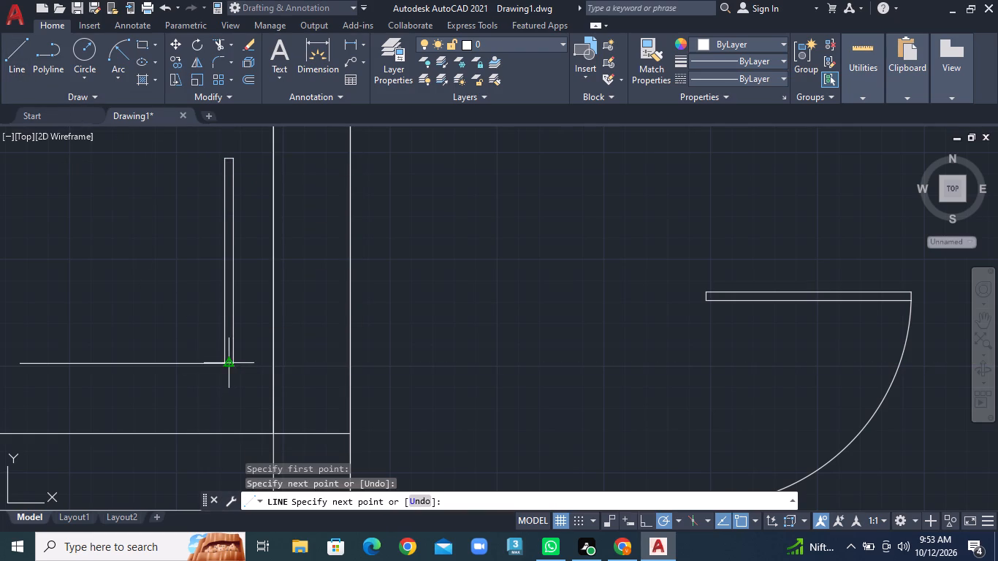
left_click(281, 215)
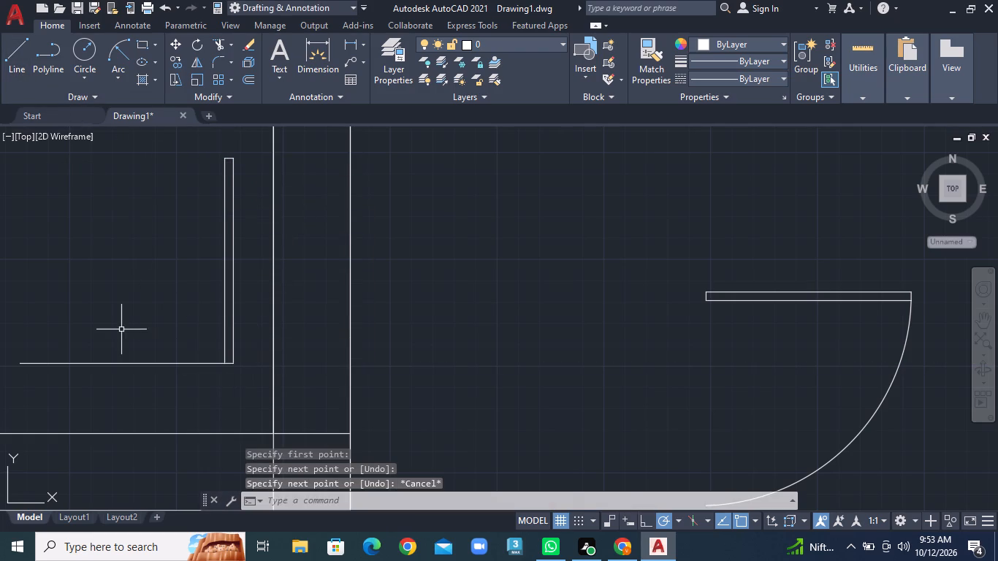
Draw a Start, End, Radius swing arc from the vertical leaf's top to the horizontal line's left end in the narrow top-middle room.
scroll(121, 329, "down", 2)
middle_click_drag(121, 329, 287, 321)
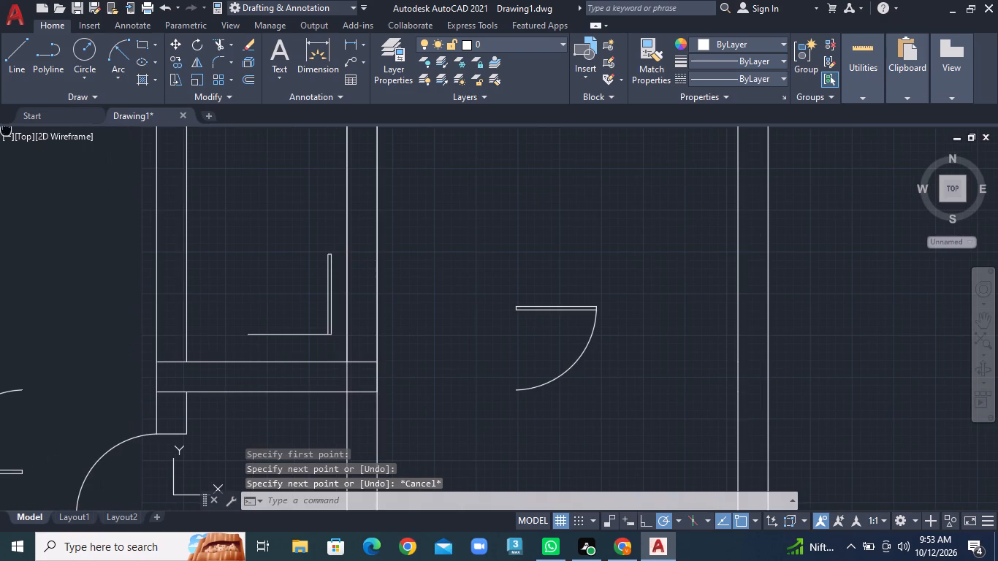
left_click(118, 67)
left_click(142, 289)
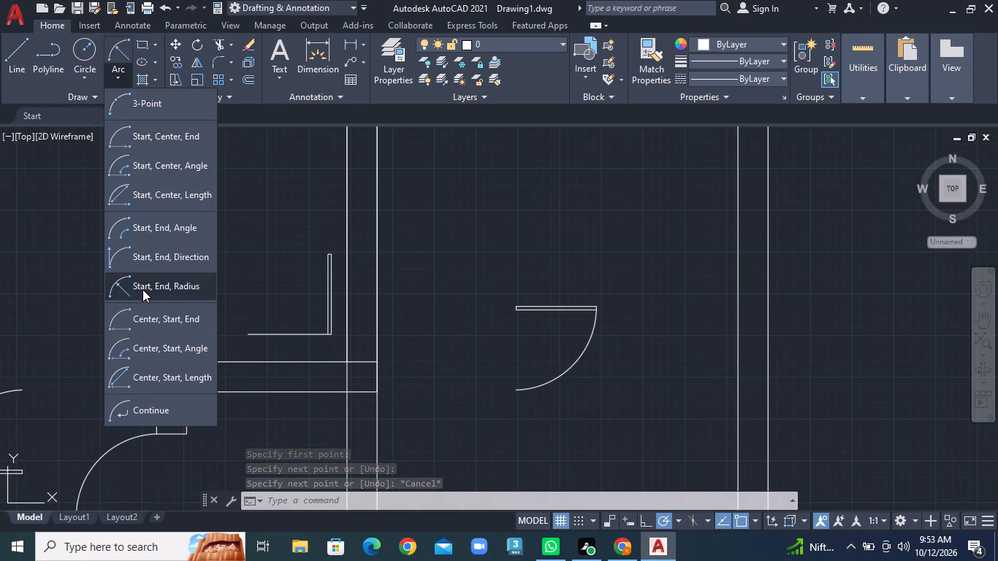
scroll(296, 285, "up", 1)
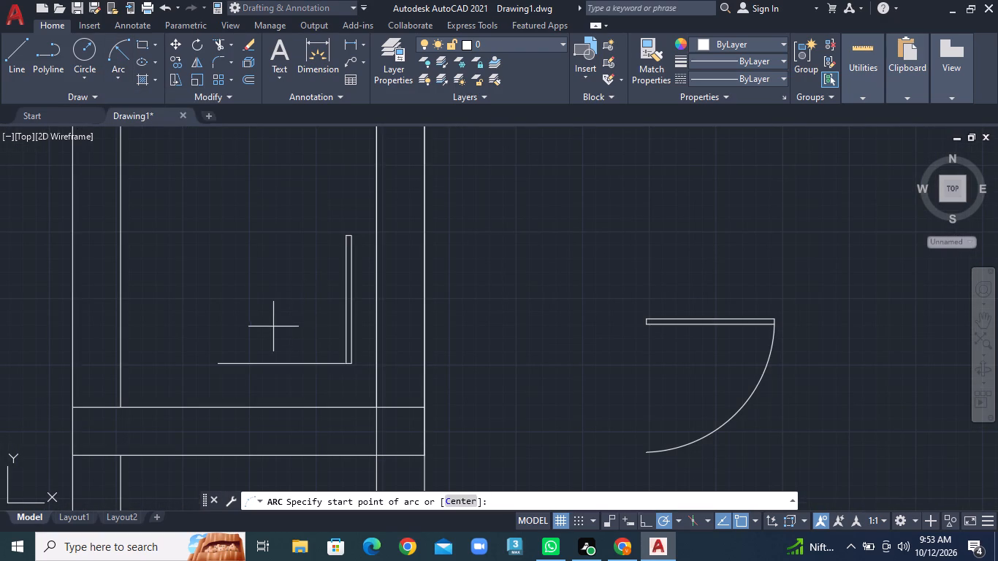
left_click(343, 236)
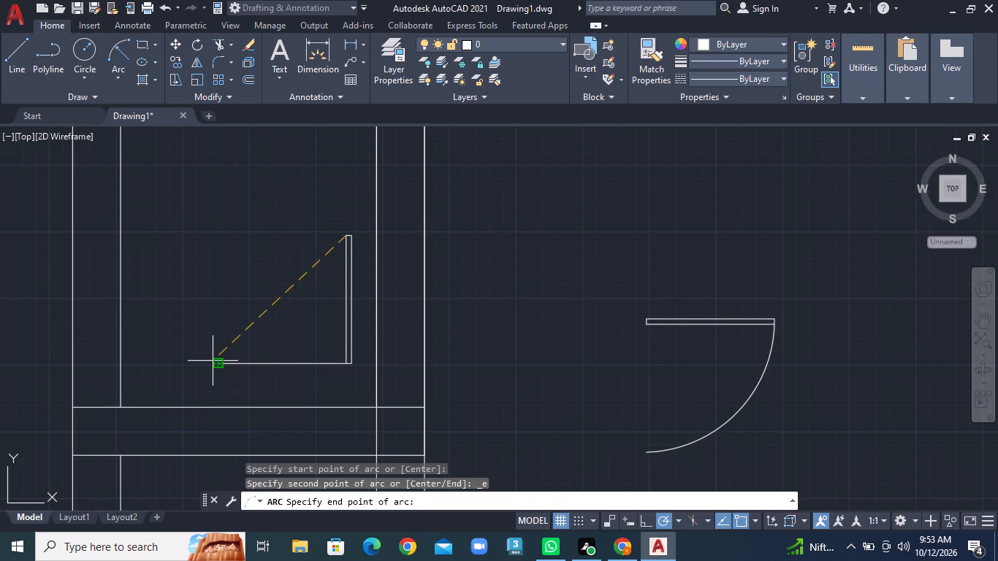
left_click(213, 361)
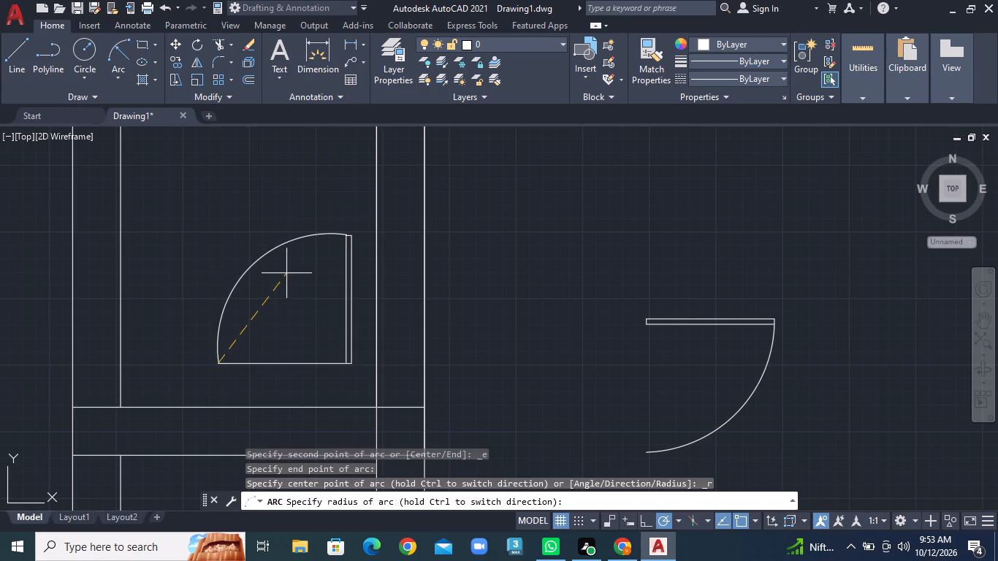
left_click(304, 269)
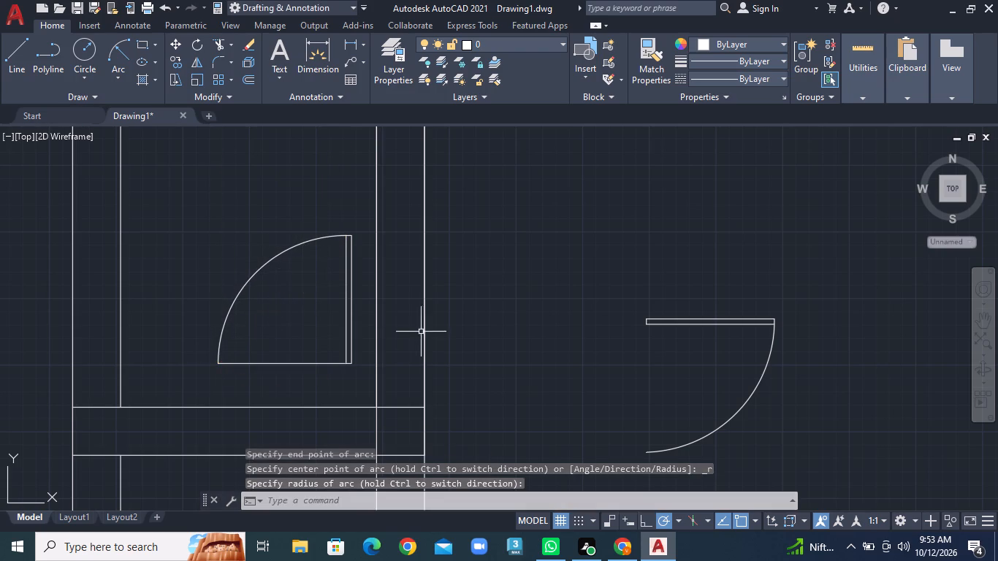
Erase the whole door symbol in the top-right room.
scroll(490, 336, "down", 1)
middle_click_drag(508, 350, 382, 314)
scroll(407, 320, "down", 2)
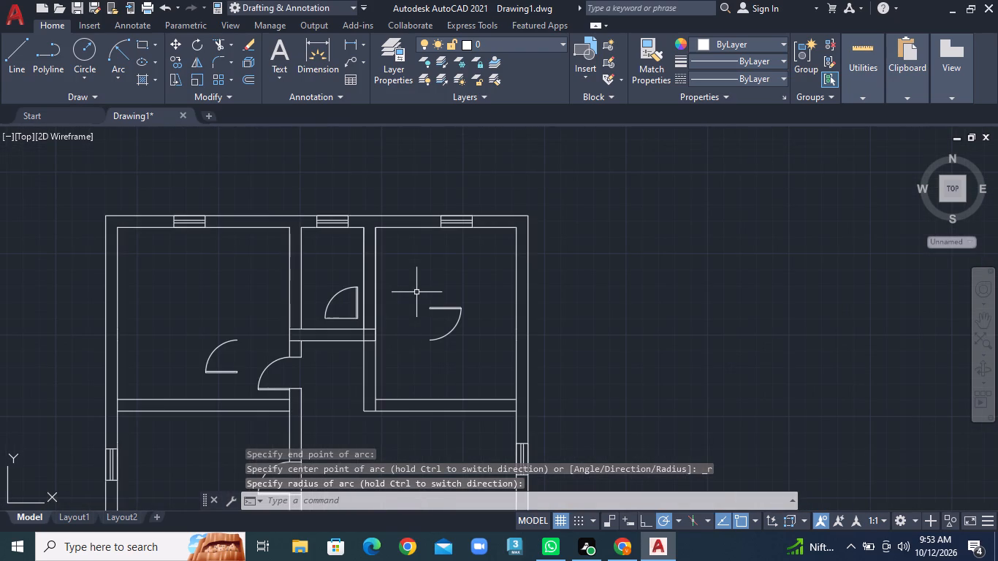
left_click(414, 290)
left_click(482, 378)
right_click(482, 378)
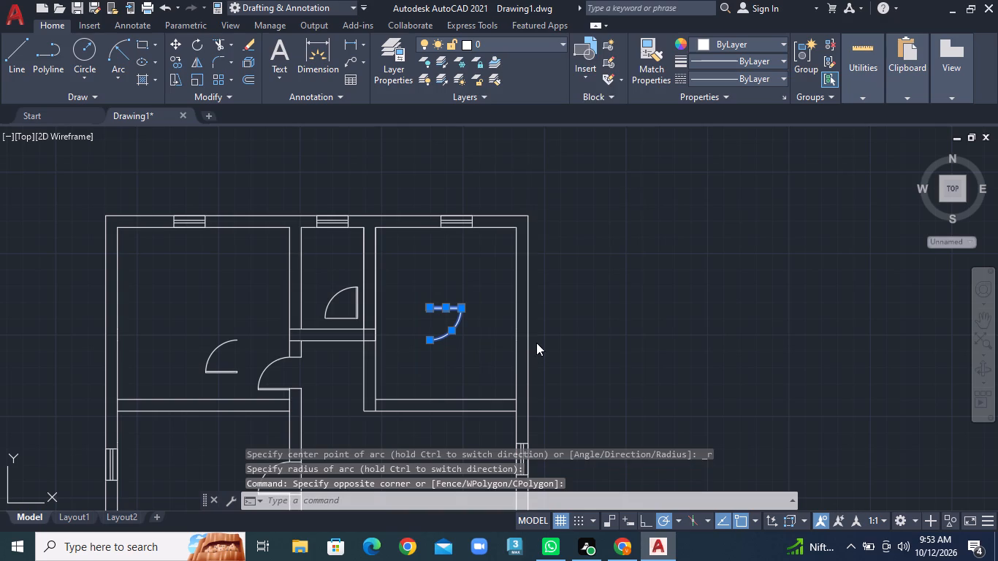
left_click(524, 134)
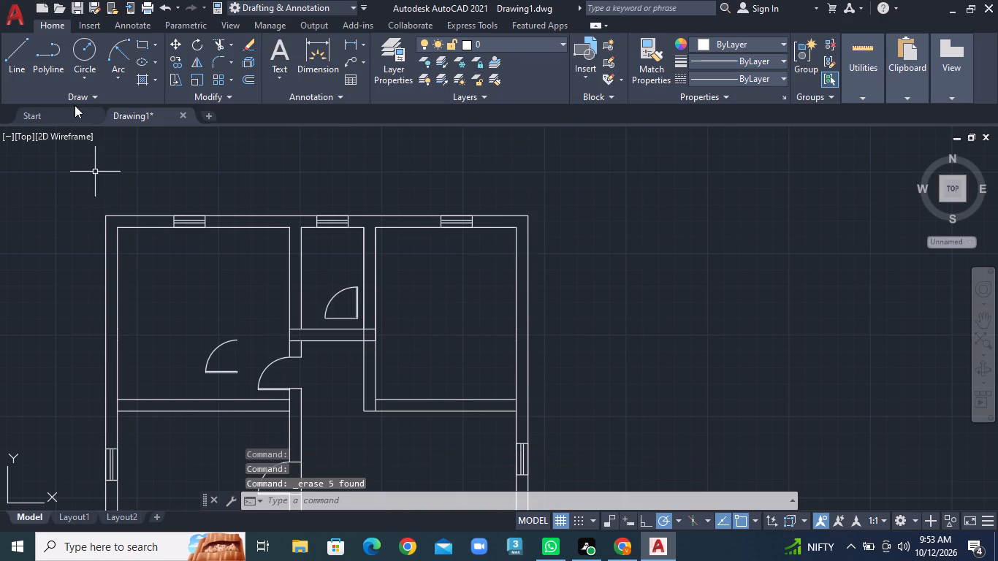
Trim away the horizontal guide line beneath the new door in the narrow top-middle room.
left_click(233, 44)
left_click(239, 68)
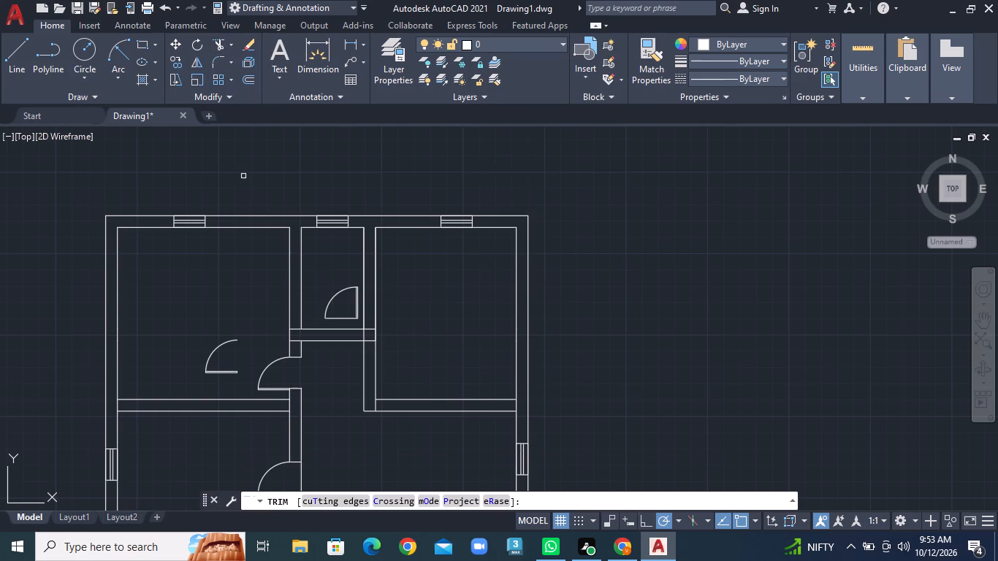
left_click(343, 316)
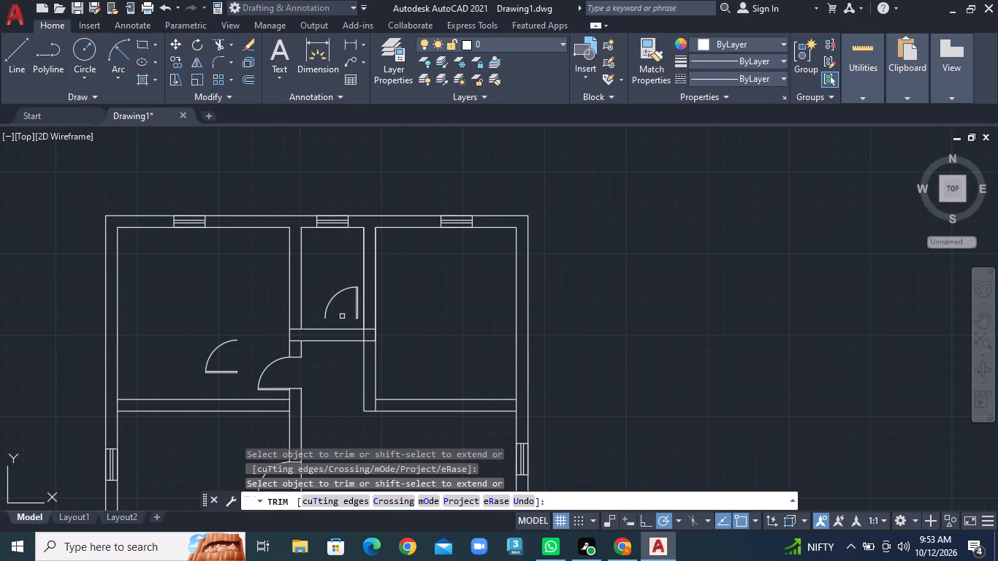
Remove the loose door symbol in the top-left room with Trim, including its arc, leaf lines and small end pieces.
middle_click_drag(316, 425, 186, 355)
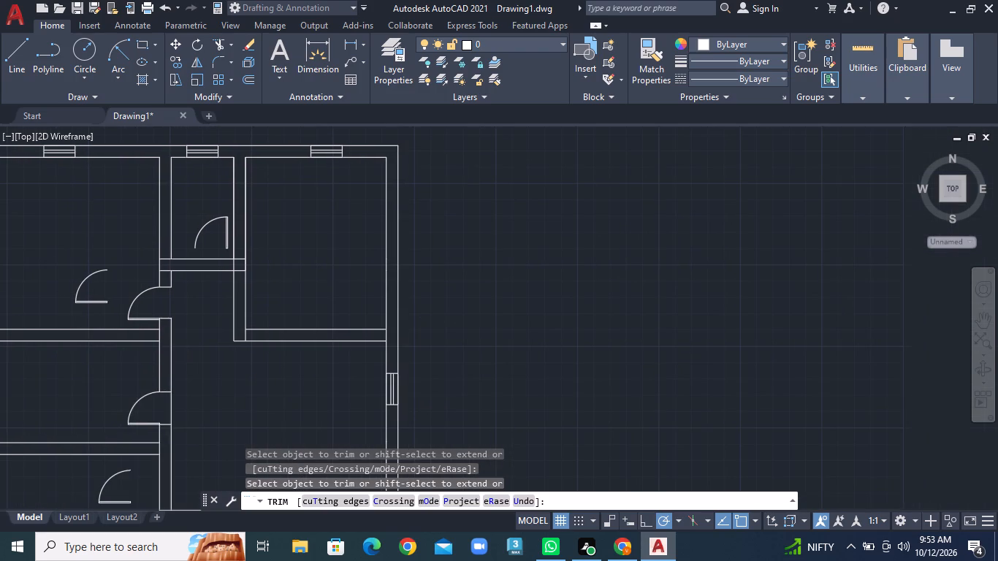
left_click(232, 40)
left_click(234, 60)
left_click(61, 253)
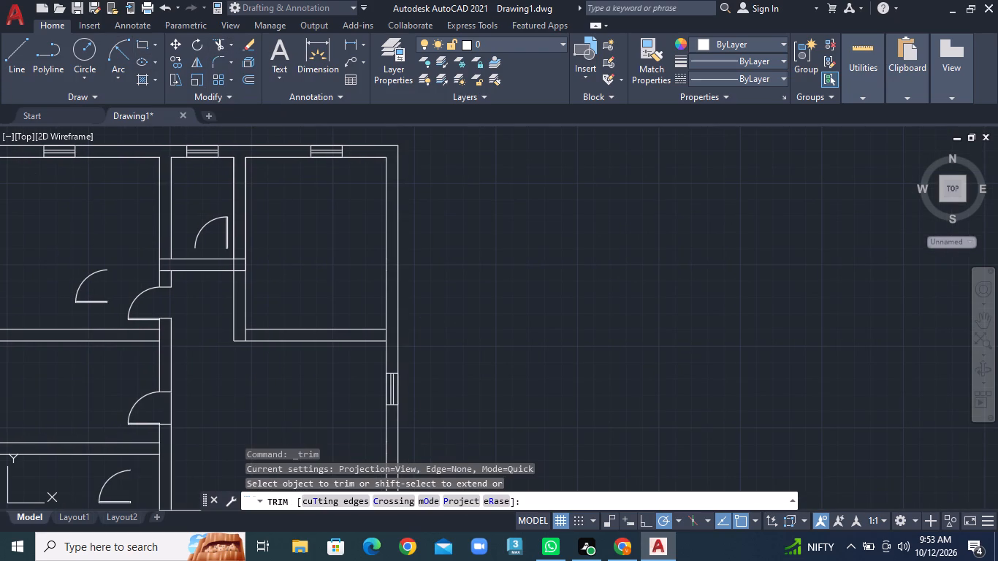
left_click(114, 318)
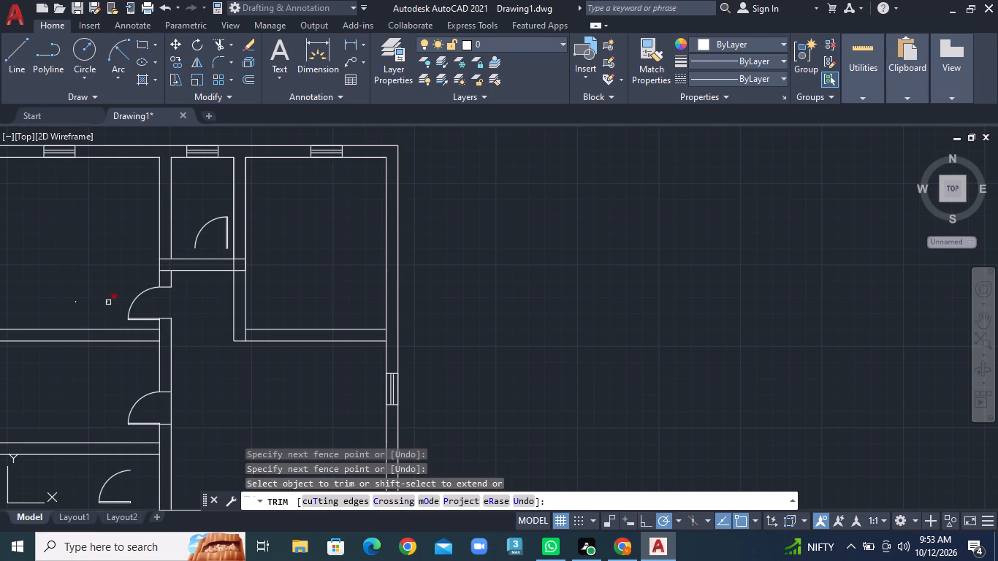
left_click(108, 301)
left_click(75, 304)
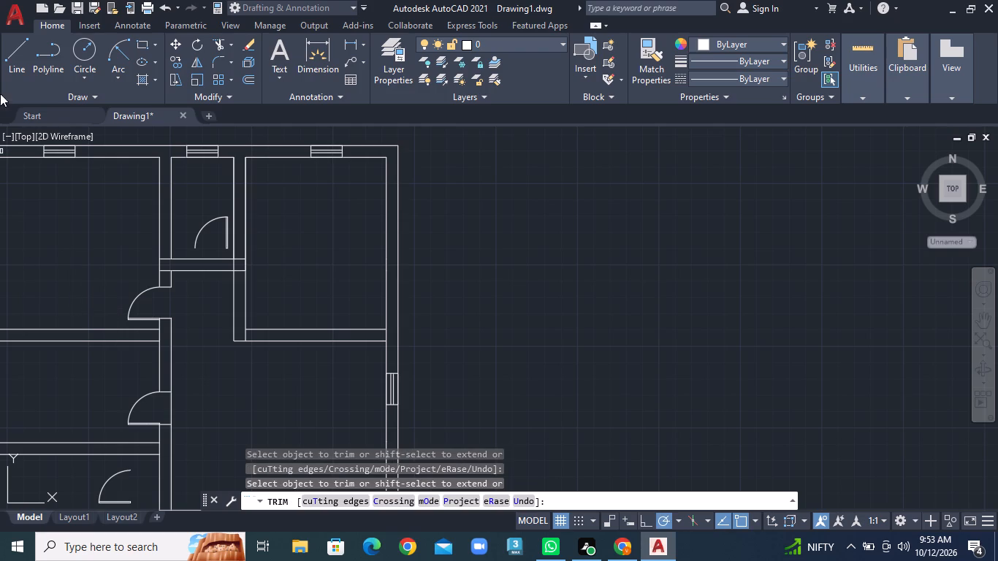
Draw a 2' vertical line downward in the top-right room and a 2' horizontal line running right from its lower end.
left_click(12, 61)
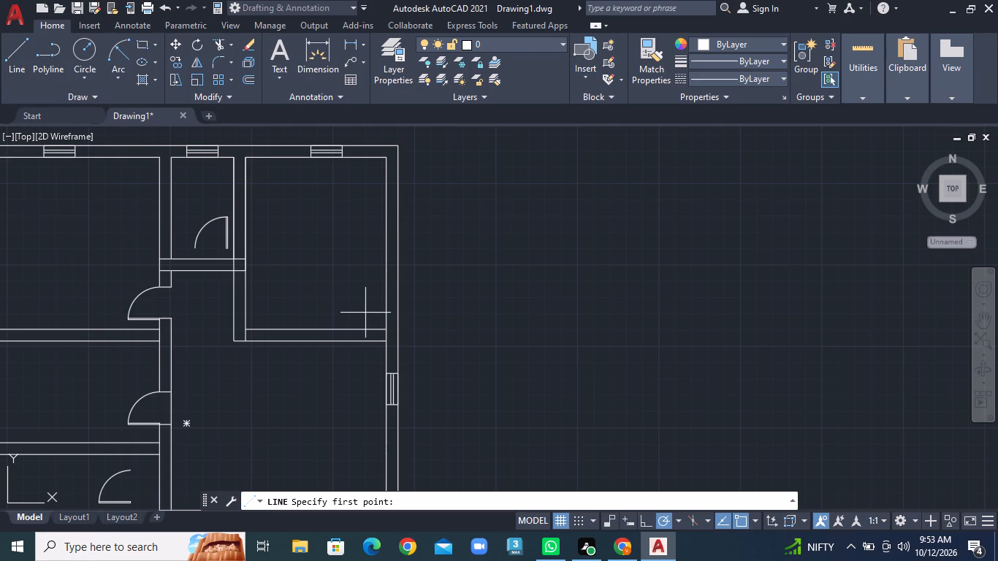
left_click(267, 267)
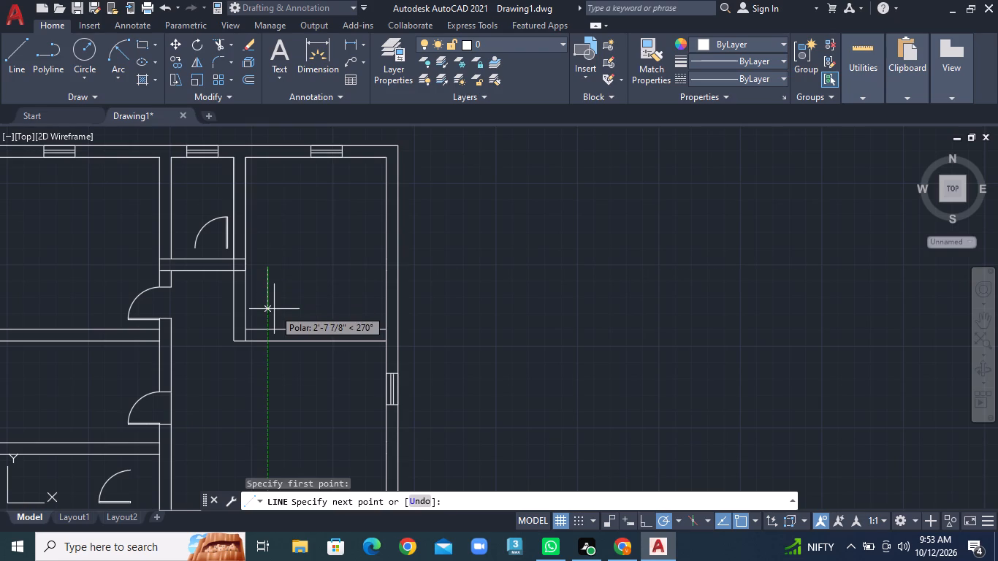
key("2")
key("apostrophe")
key("Return")
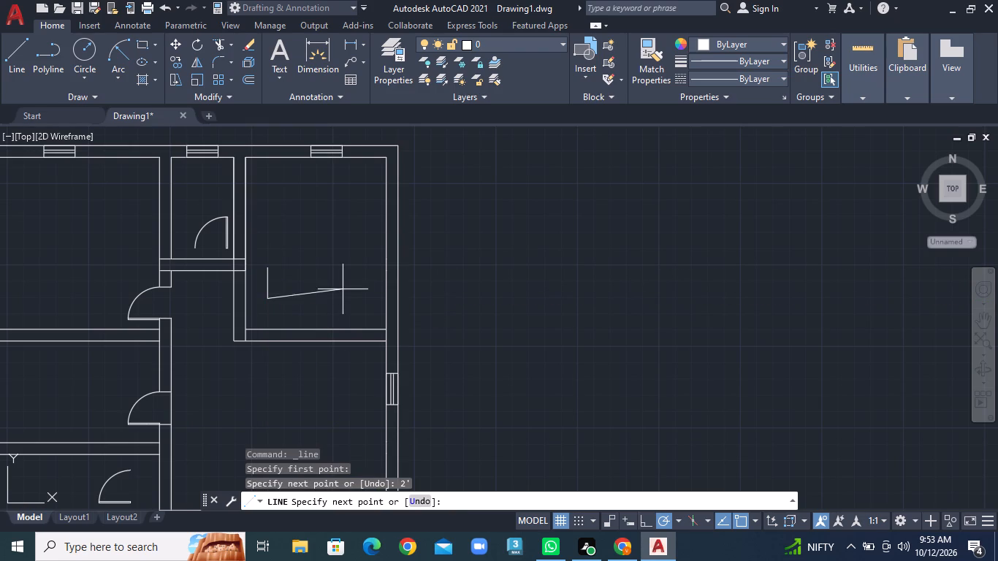
type("2'")
key("Return")
key("Escape")
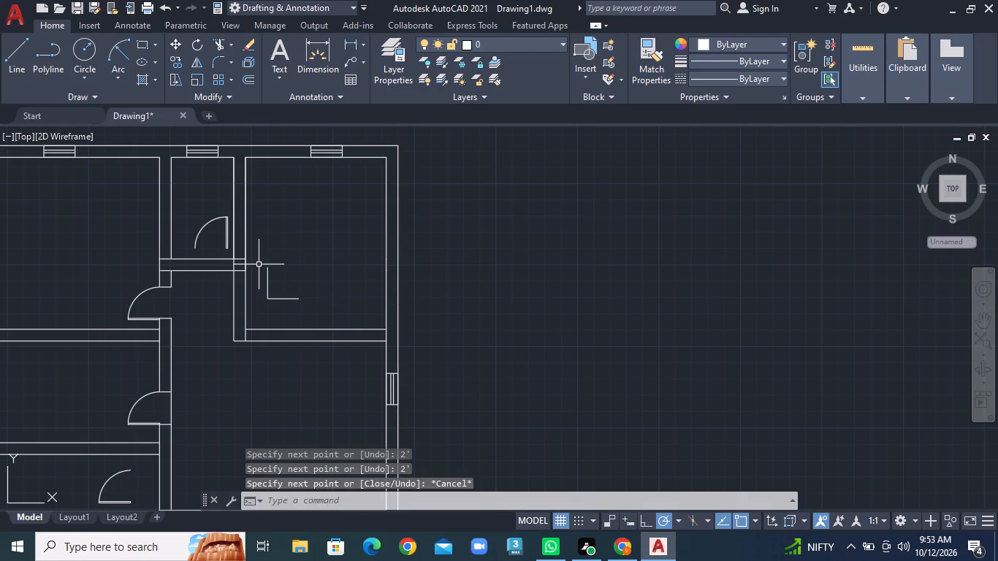
Offset the new 2' horizontal line 1" downward to give the door leaf its thickness.
scroll(258, 264, "up", 2)
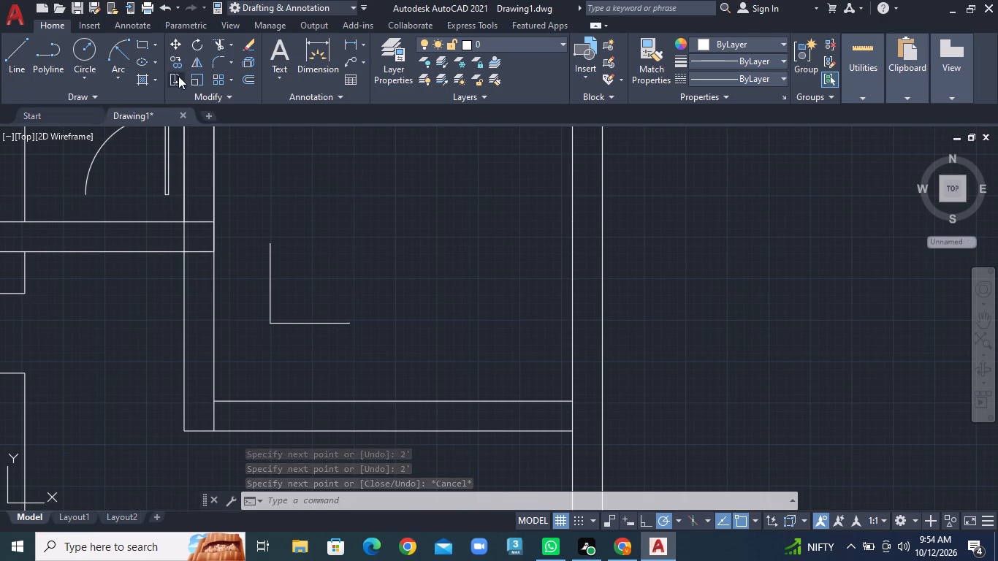
left_click(246, 76)
key("2")
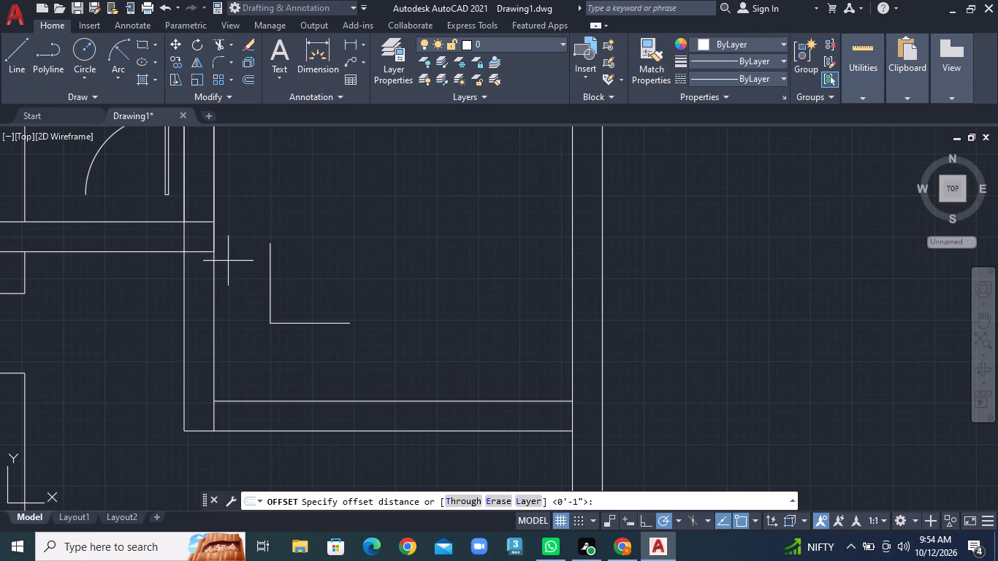
key("BackSpace")
type("1\"")
key("Return")
left_click(285, 324)
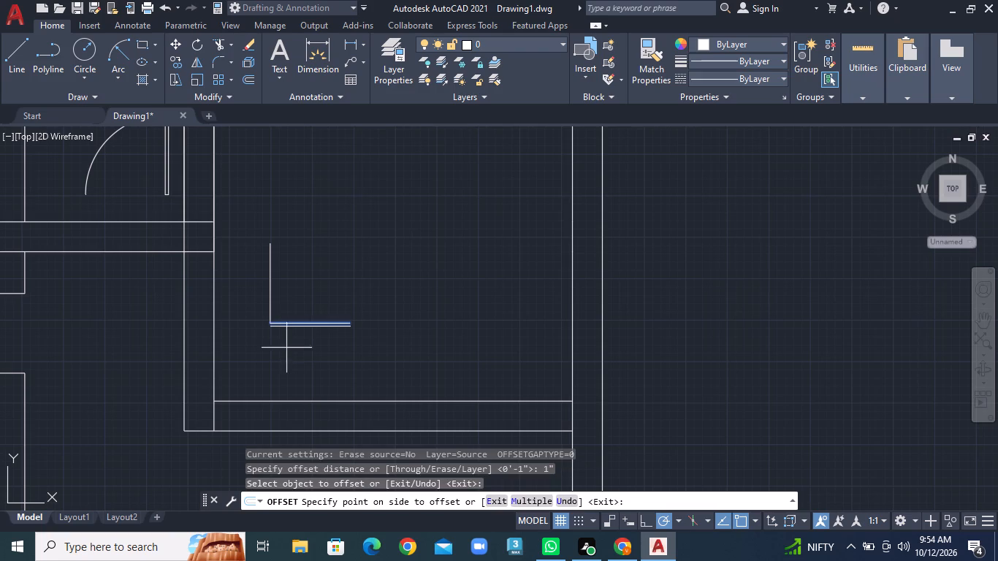
left_click(286, 354)
Close the left and right ends of the new horizontal door leaf with short lines.
left_click(7, 75)
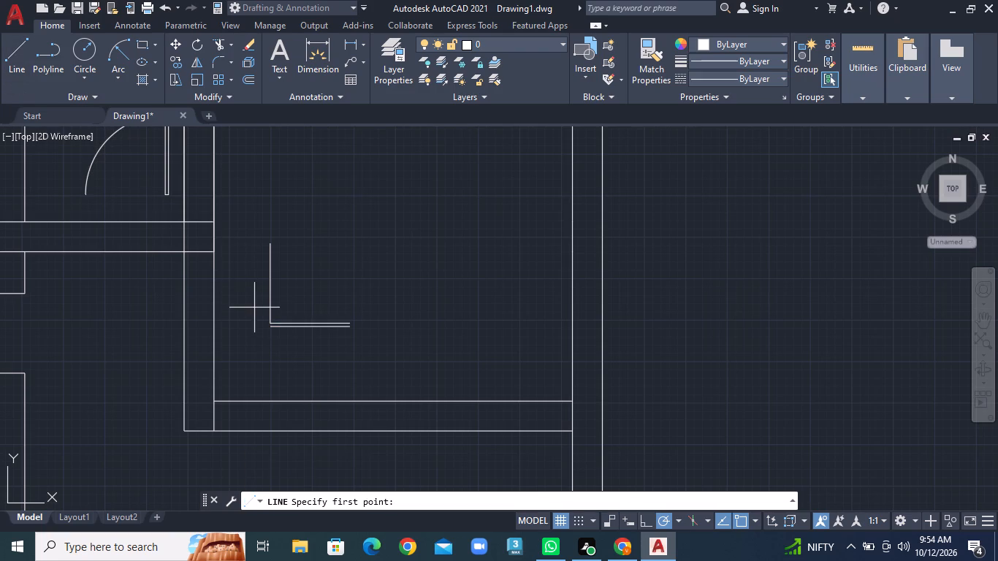
scroll(255, 312, "up", 2)
left_click(290, 339)
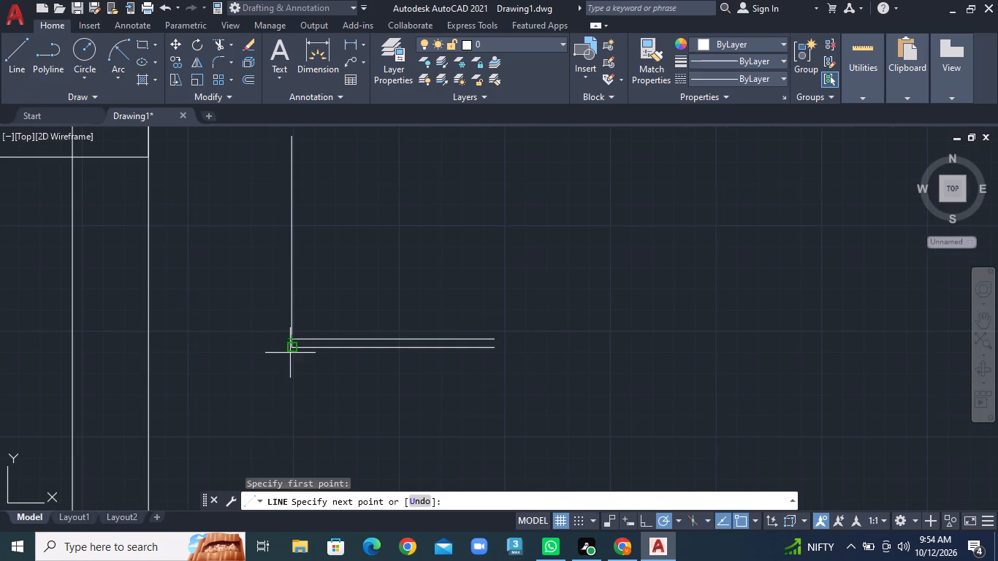
left_click(289, 348)
right_click(289, 348)
left_click(300, 353)
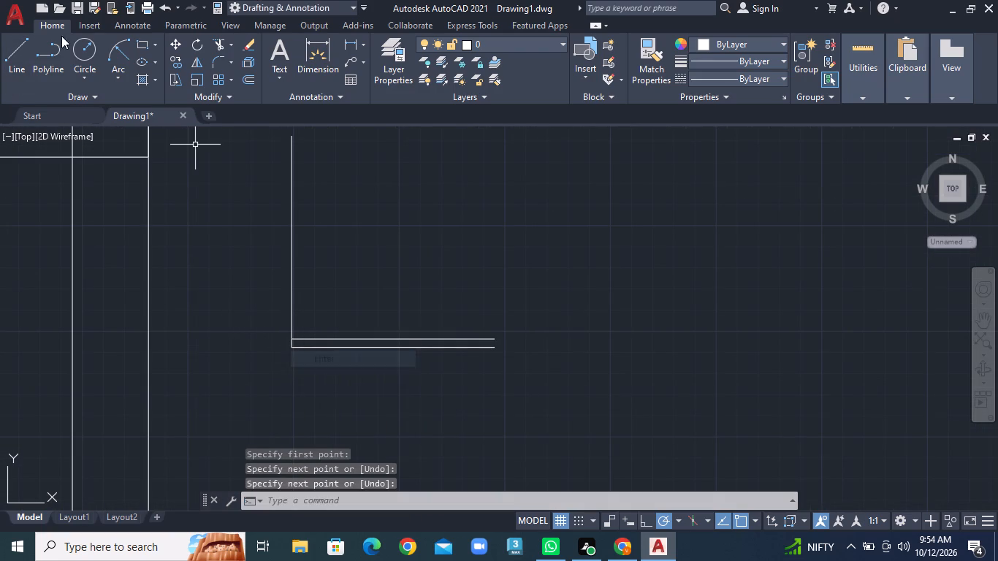
left_click(10, 47)
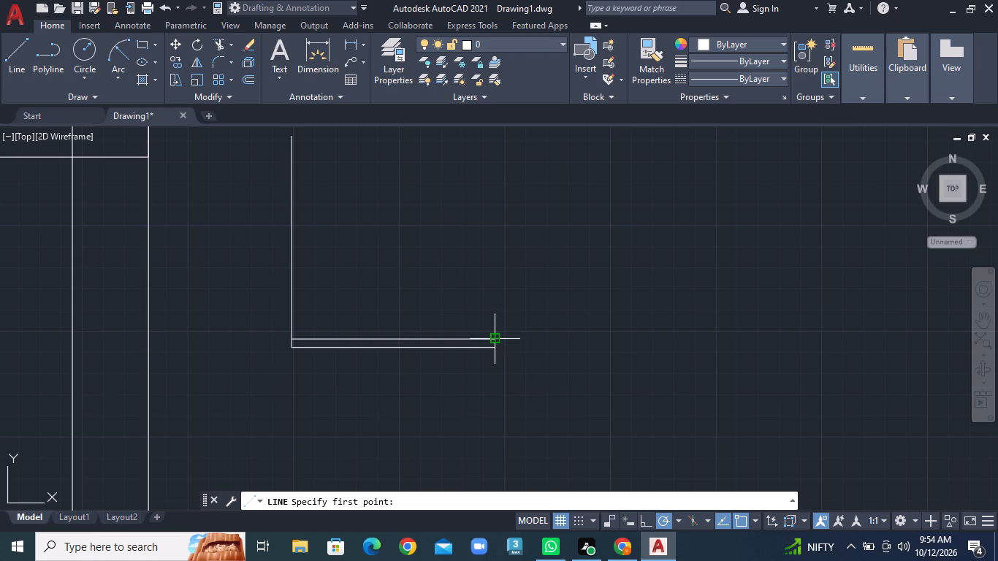
left_click(492, 340)
left_click(492, 348)
right_click(492, 348)
left_click(500, 354)
scroll(471, 343, "down", 1)
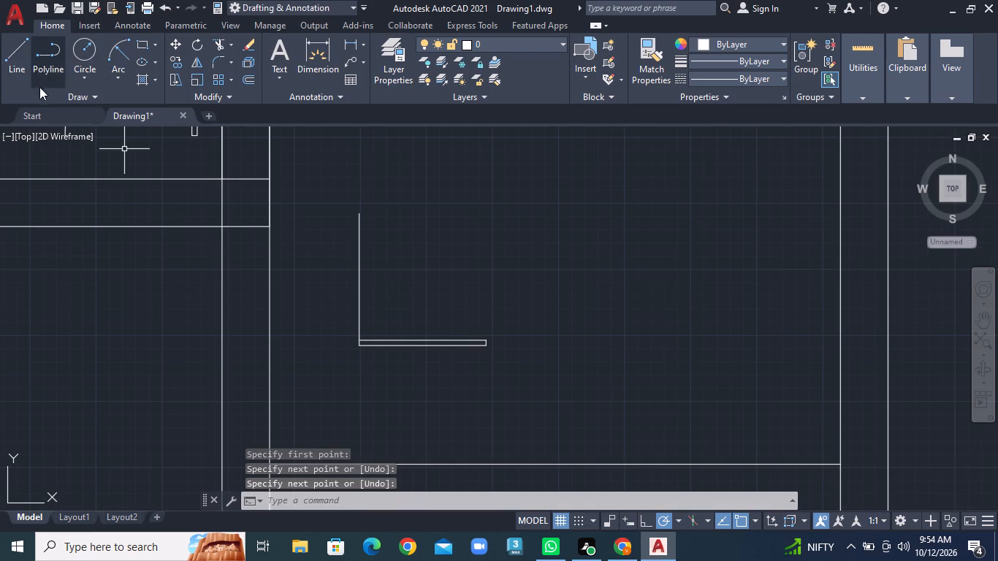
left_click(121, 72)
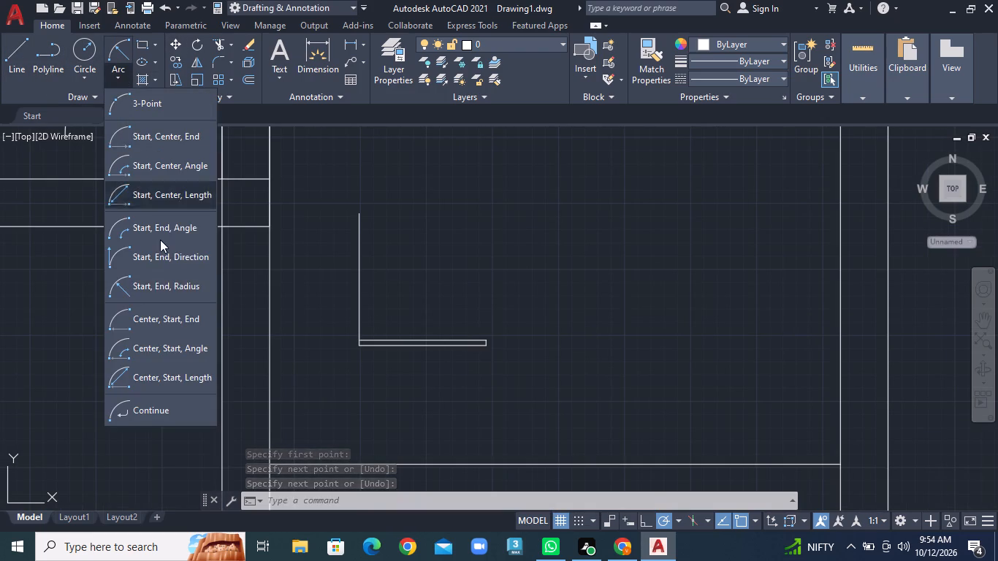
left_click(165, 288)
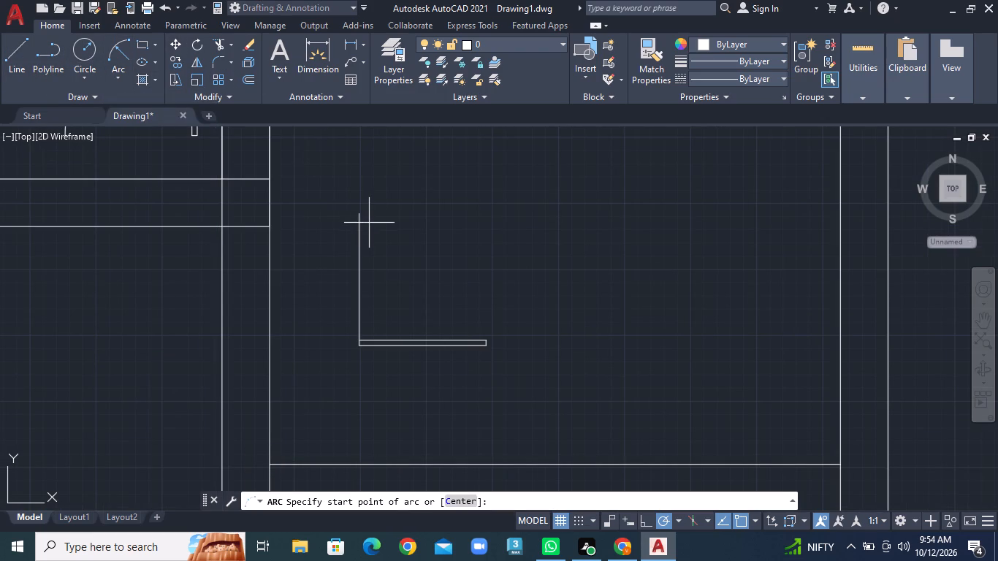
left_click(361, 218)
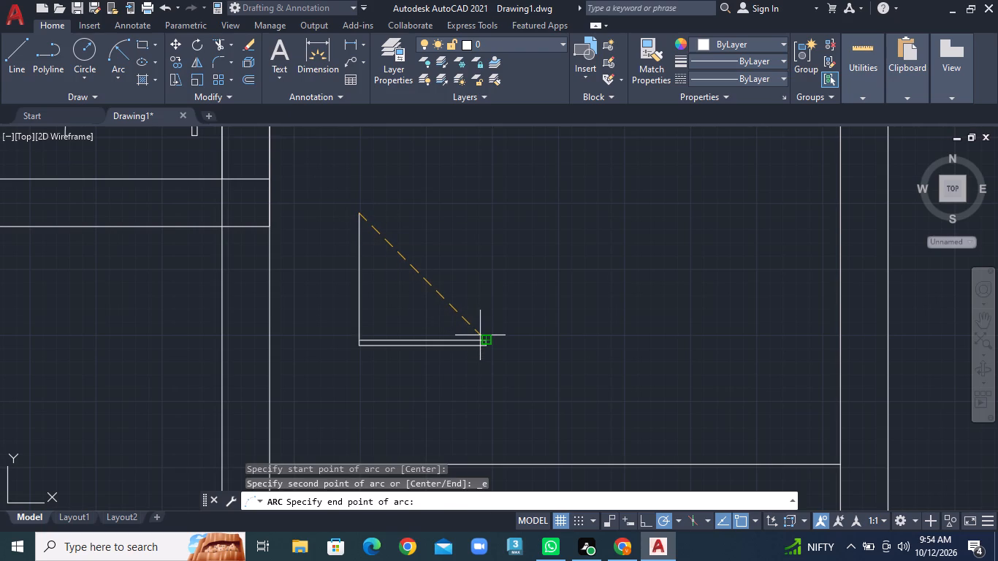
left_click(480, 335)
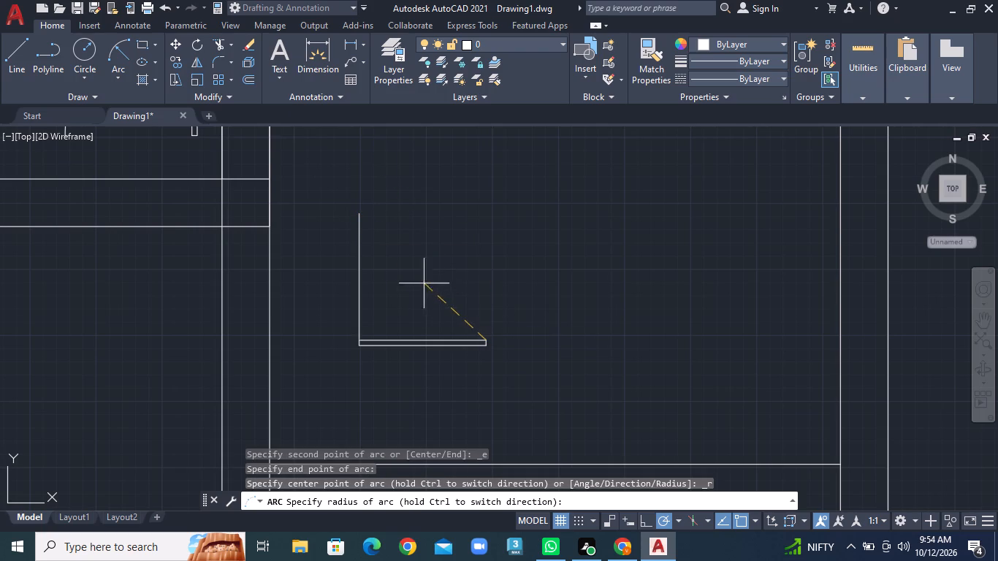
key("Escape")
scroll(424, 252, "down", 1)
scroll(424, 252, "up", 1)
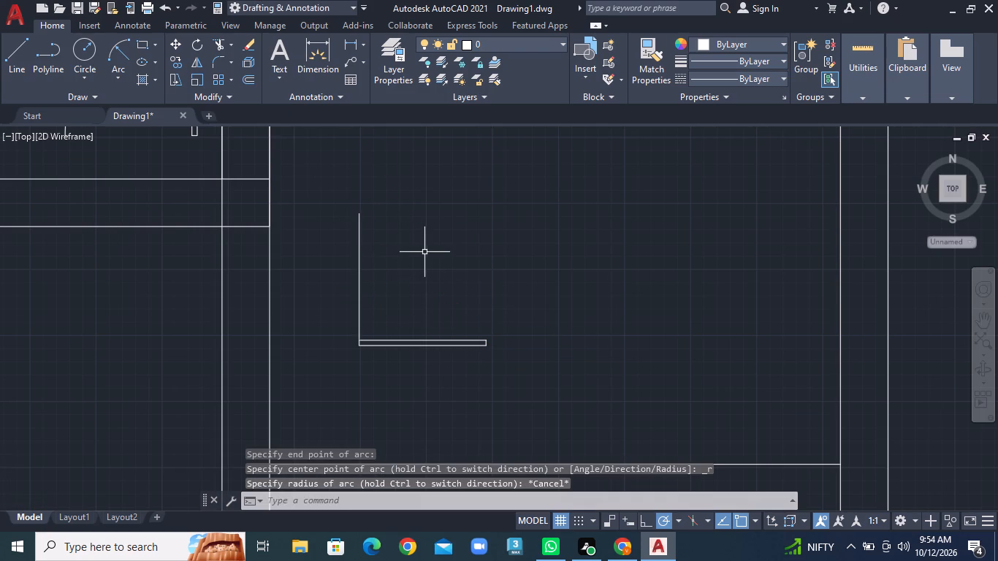
Draw a Start, End, Radius arc from the new leaf's right end to the vertical line's top in the top-right room.
scroll(424, 252, "up", 1)
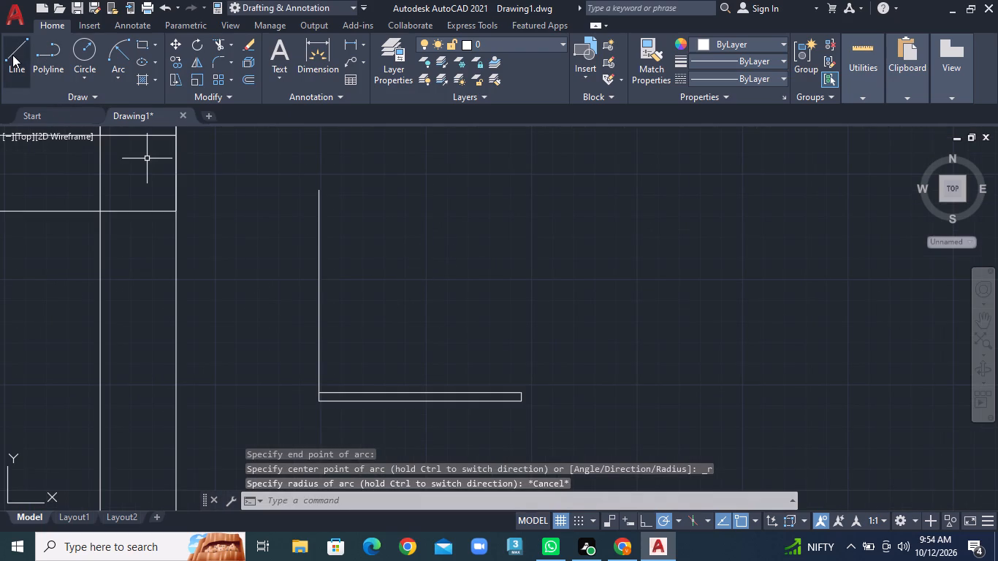
left_click(115, 75)
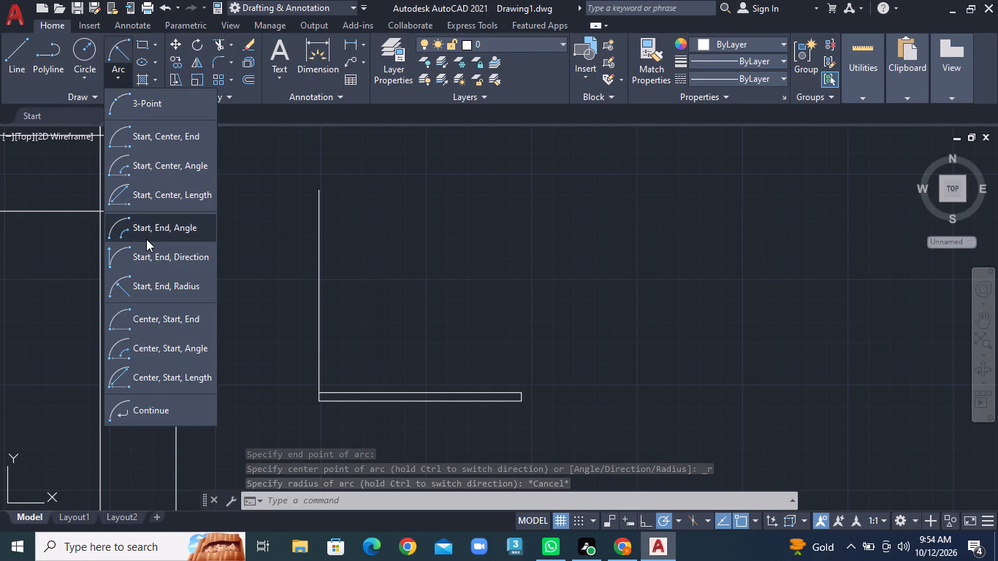
left_click(157, 285)
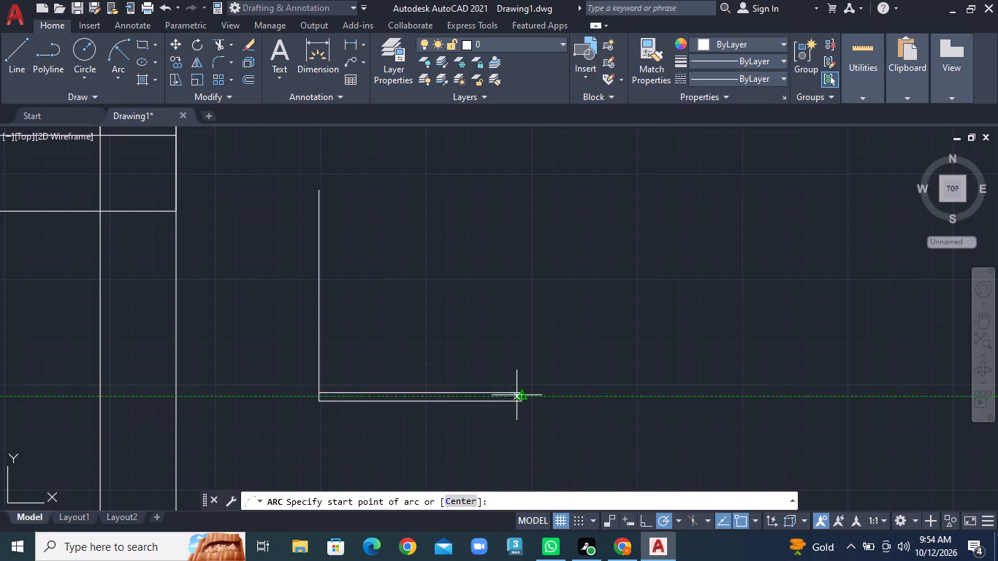
left_click(522, 391)
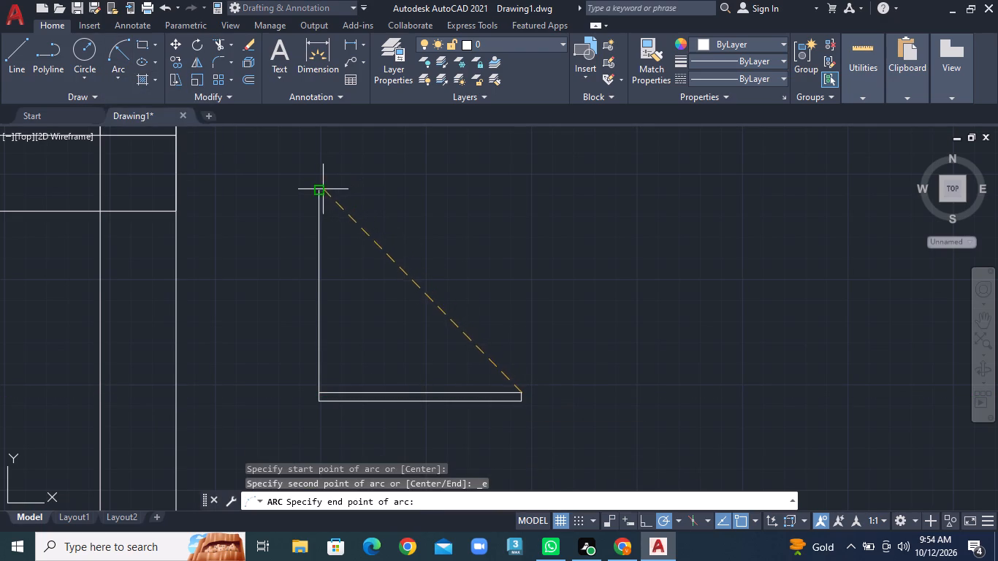
left_click(319, 190)
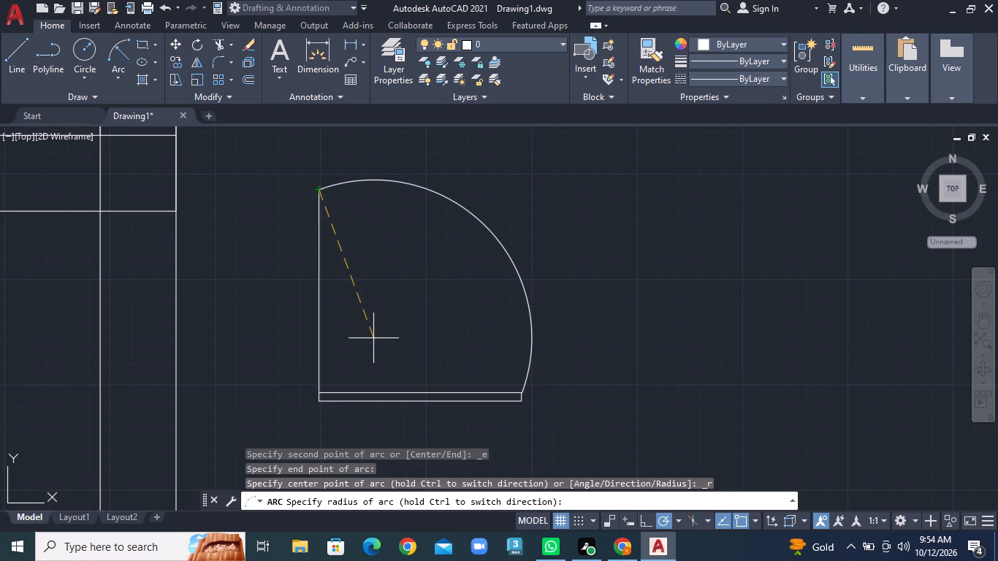
left_click(309, 367)
Trim away the vertical guide line of the new door in the top-right room, leaving its leaf and arc.
scroll(425, 353, "down", 3)
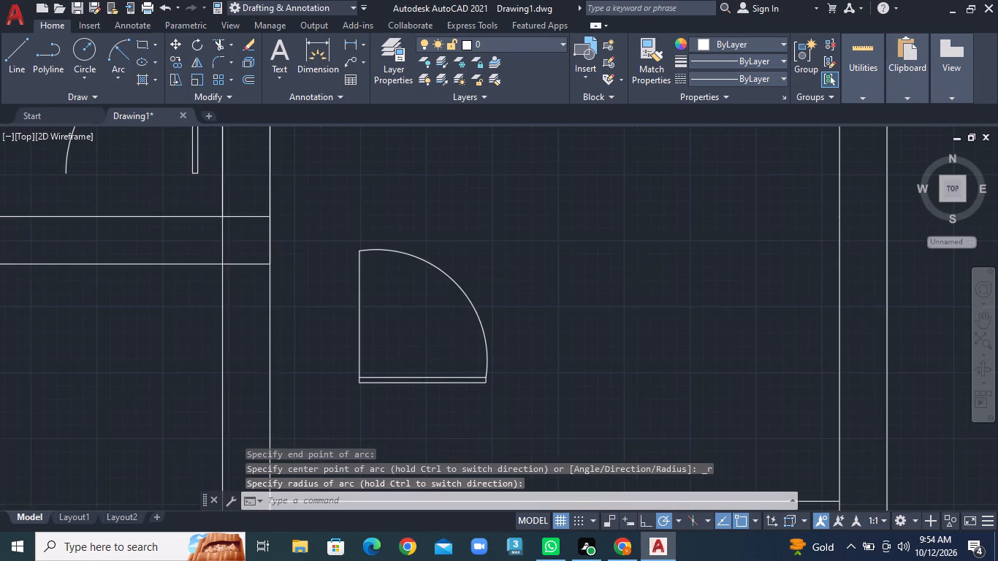
left_click(229, 42)
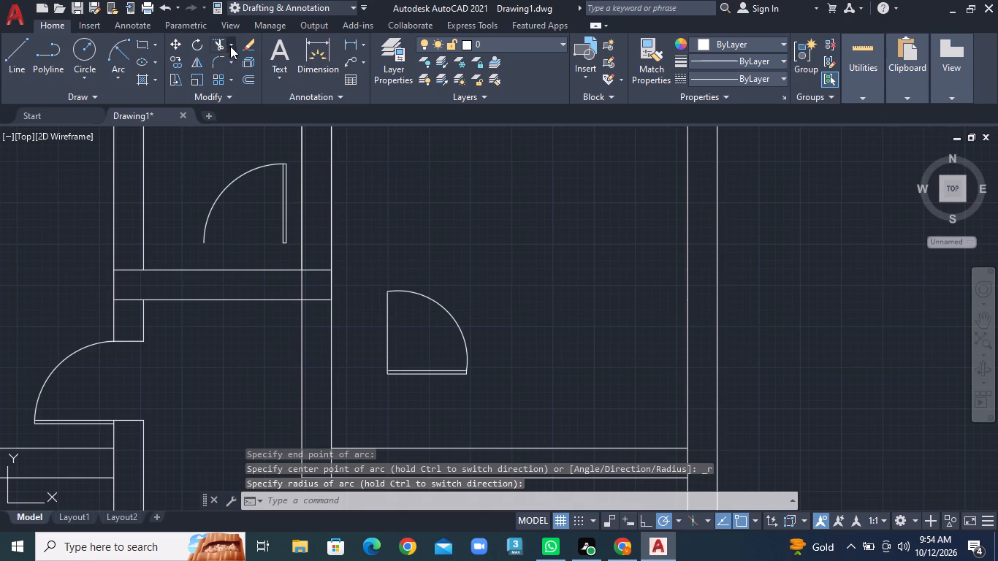
left_click(236, 72)
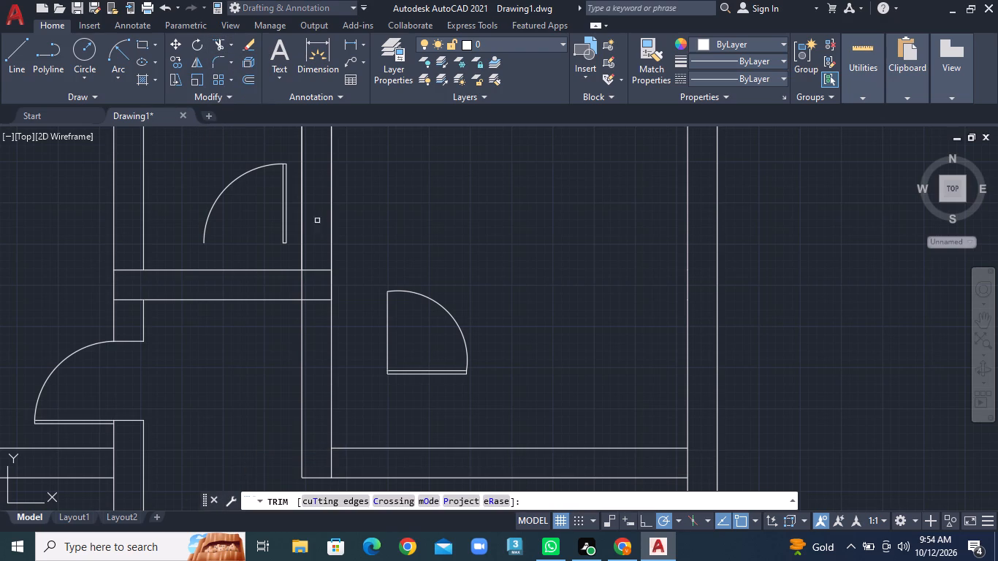
left_click(368, 316)
left_click(407, 318)
scroll(407, 320, "down", 3)
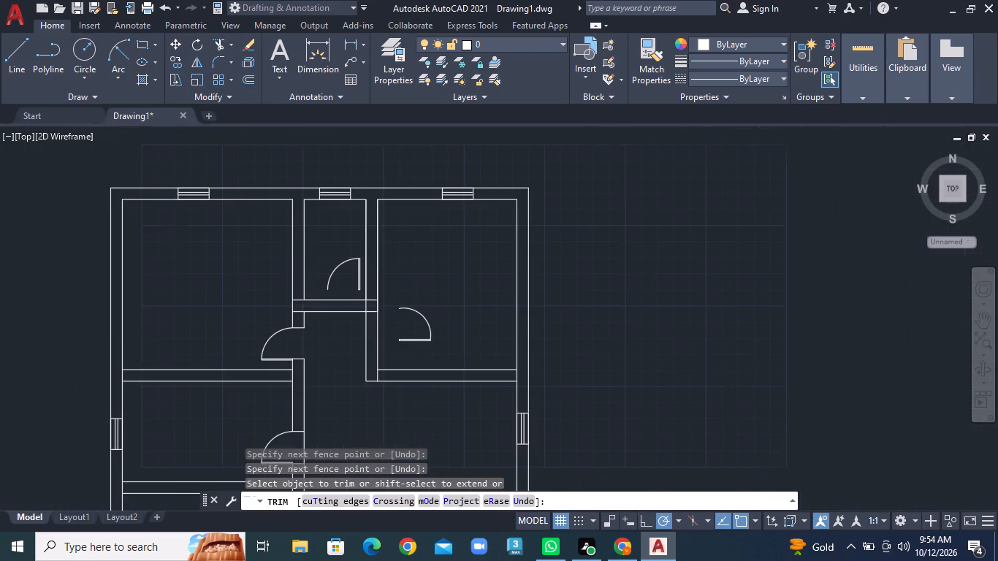
middle_click_drag(413, 394, 434, 199)
middle_click(434, 188)
middle_click_drag(386, 324, 408, 248)
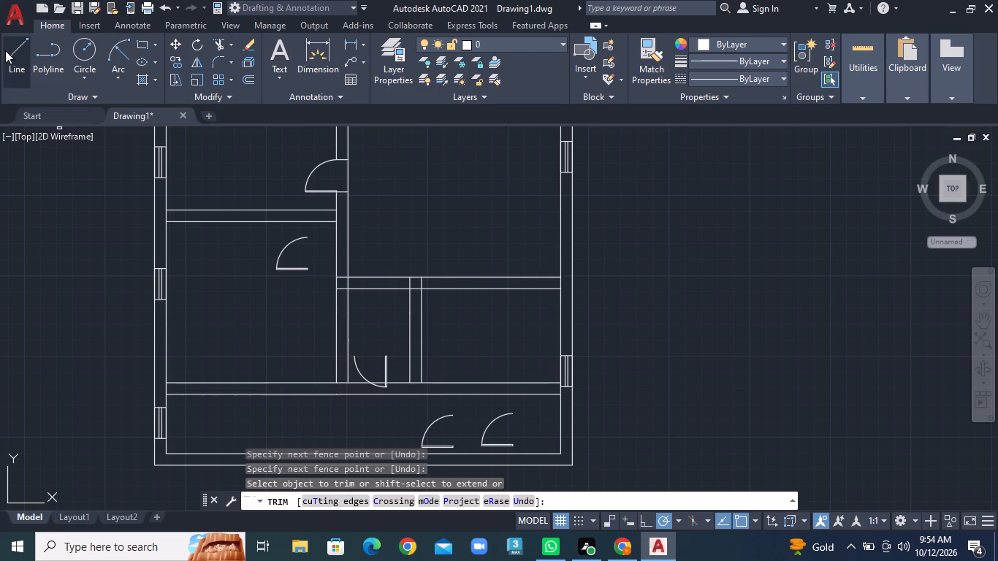
key("Escape")
Erase the swing arc of the loose door in the left room above the bottom strip, keeping its leaf.
key("grave")
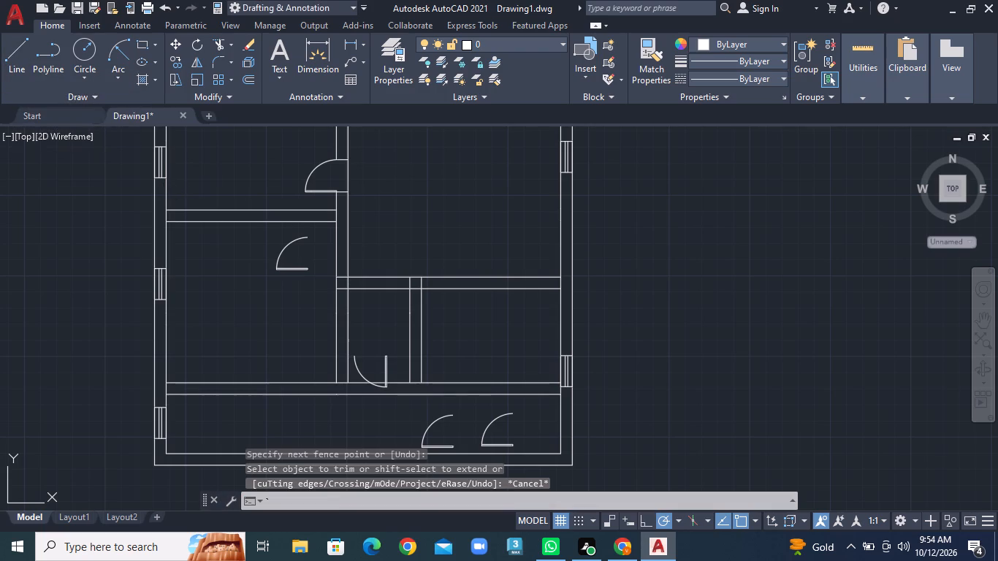
left_click(259, 231)
left_click(263, 235)
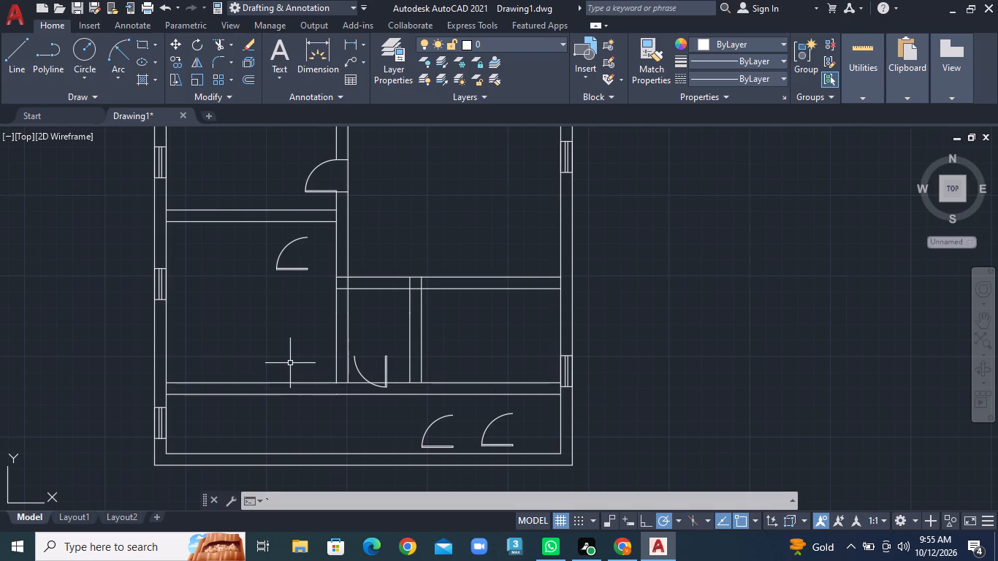
middle_click_drag(290, 362, 336, 356)
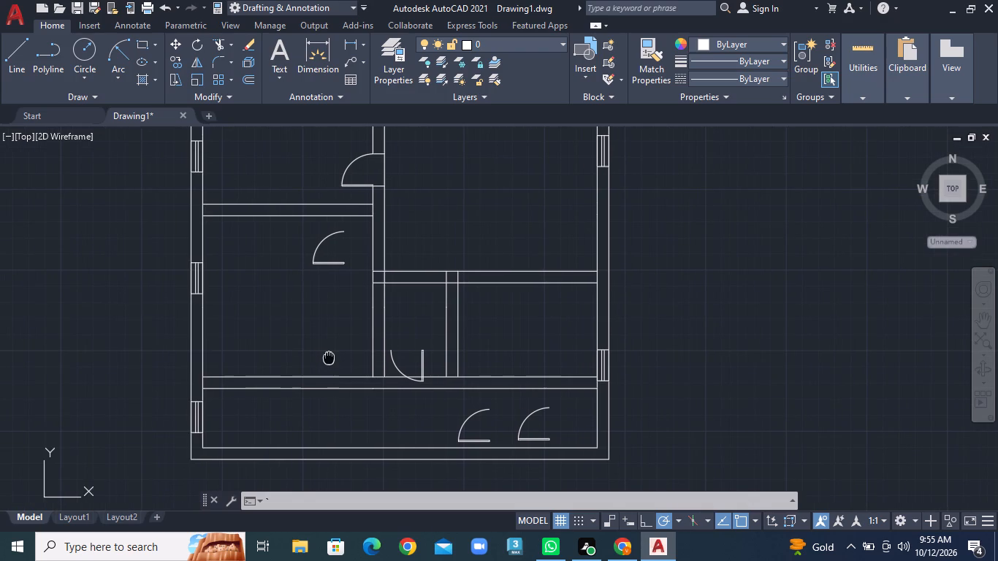
middle_click_drag(336, 356, 352, 392)
scroll(355, 310, "up", 2)
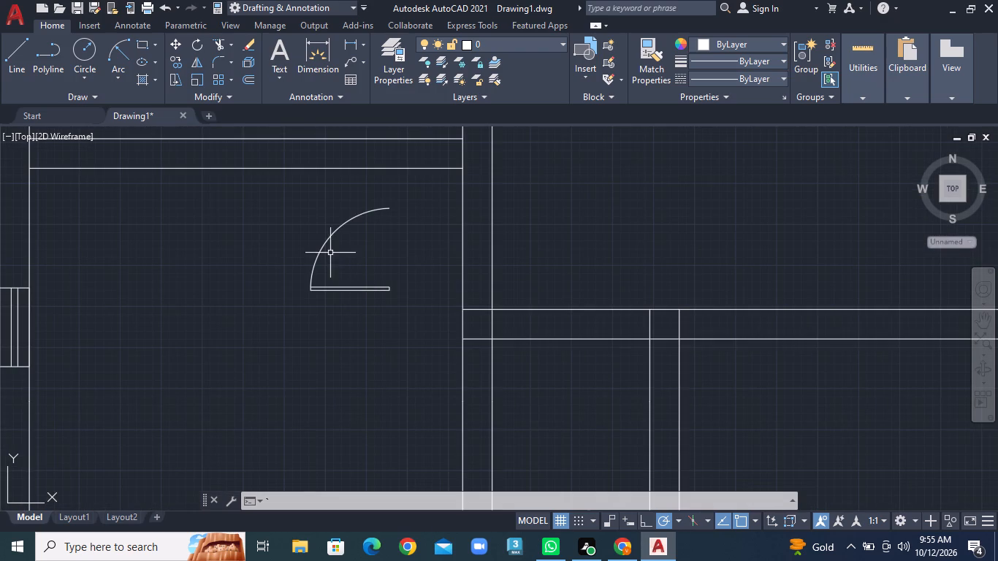
left_click(327, 240)
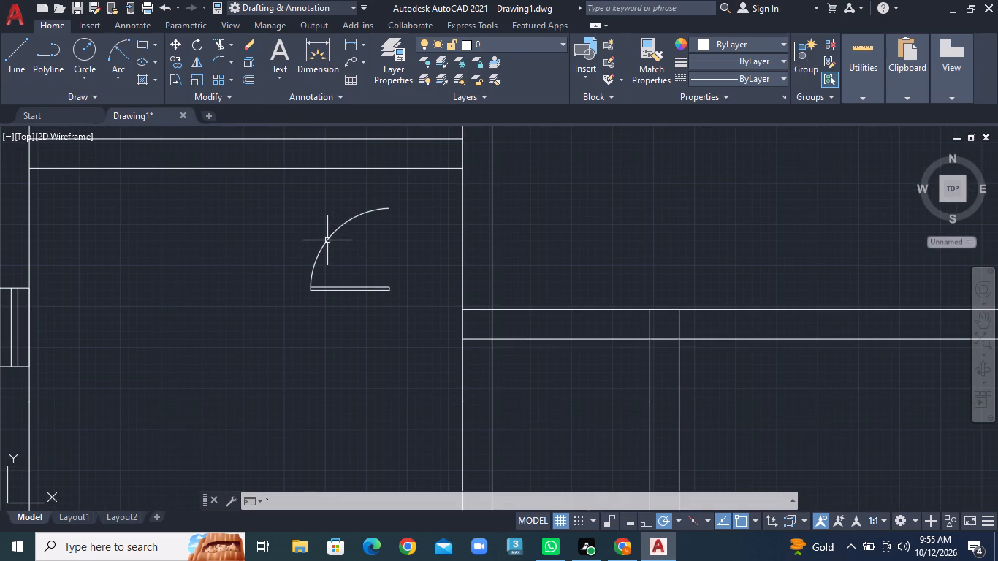
left_click(330, 236)
key("Delete")
left_click(330, 232)
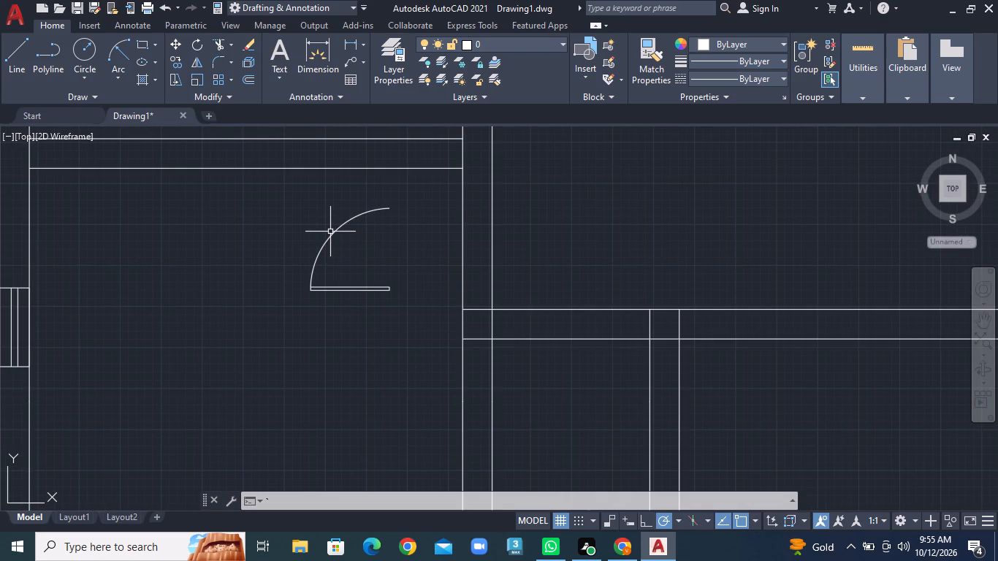
key("Escape")
left_click(342, 226)
key("Delete")
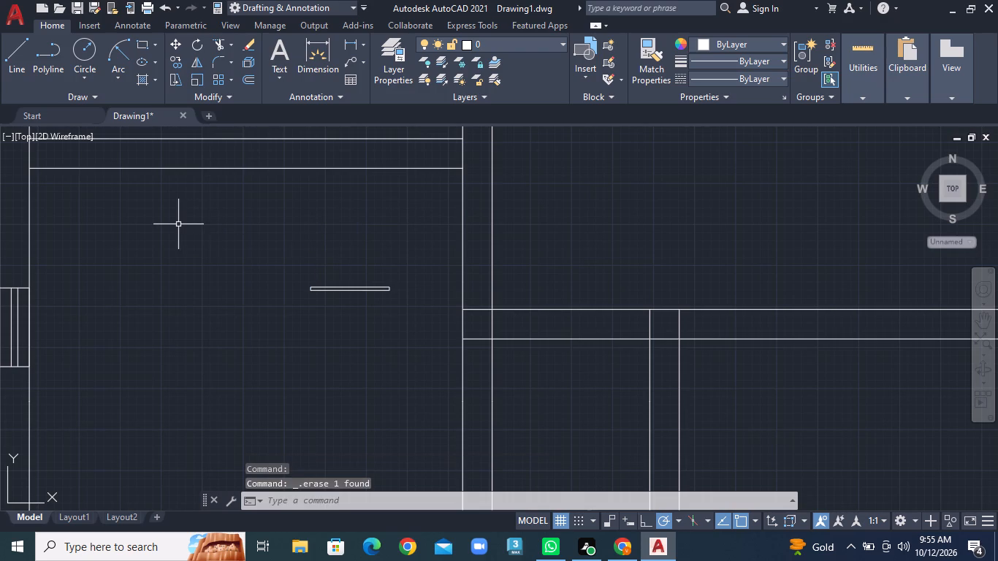
Draw a 2' vertical line downward from the lower right corner of that door leaf.
left_click(17, 63)
scroll(338, 272, "up", 2)
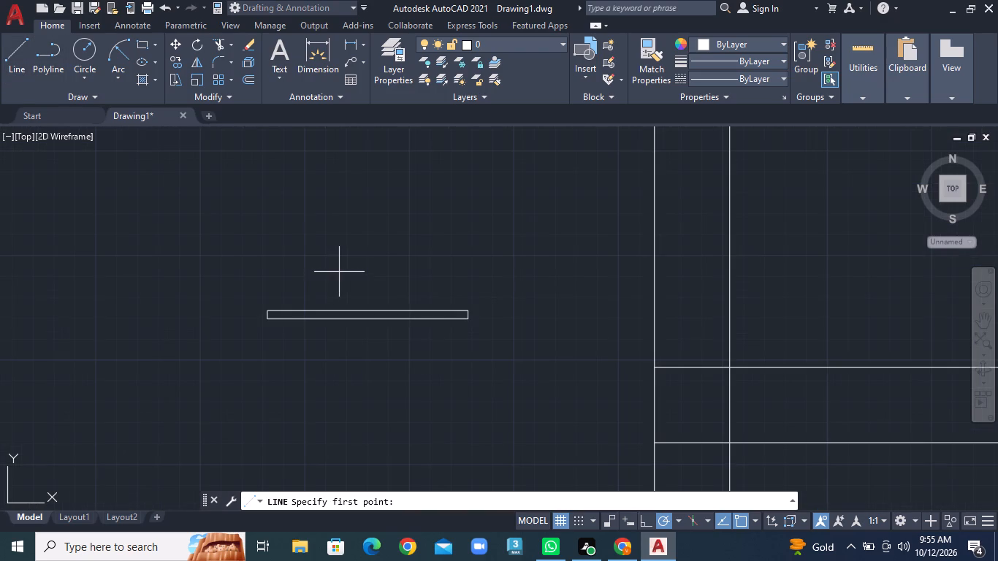
left_click(468, 317)
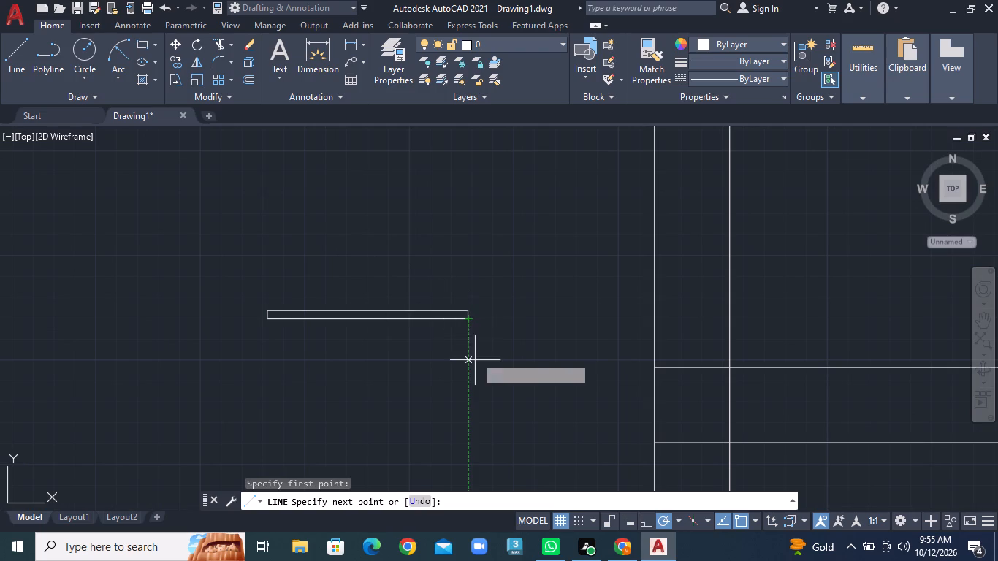
key("2")
key("apostrophe")
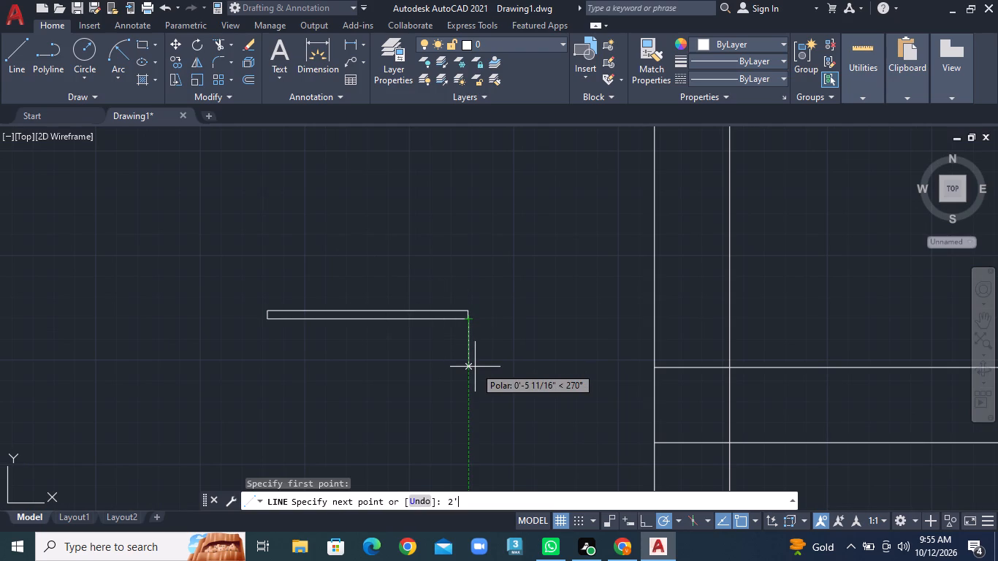
key("Return")
scroll(475, 367, "down", 2)
middle_click_drag(475, 367, 431, 306)
right_click(340, 340)
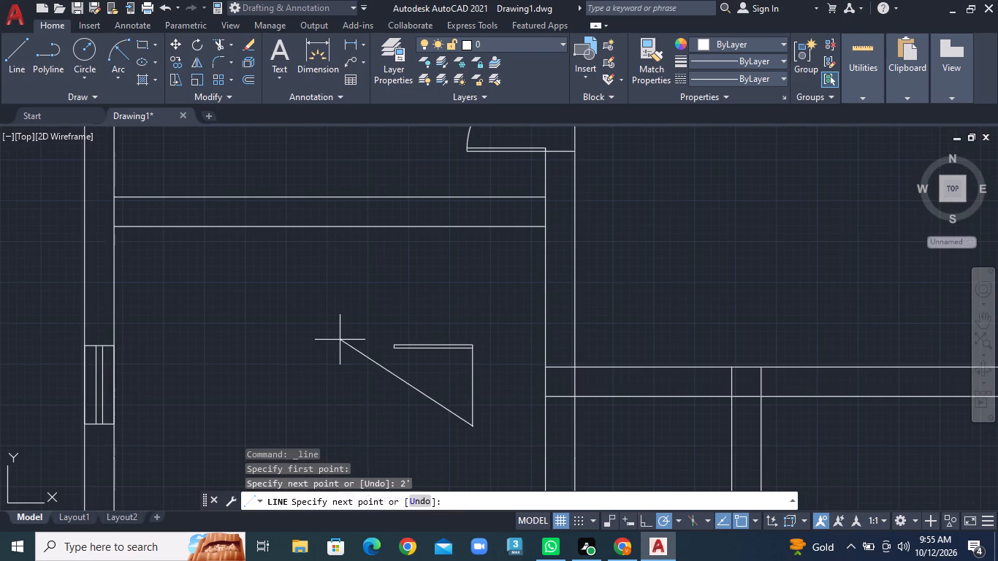
left_click(369, 365)
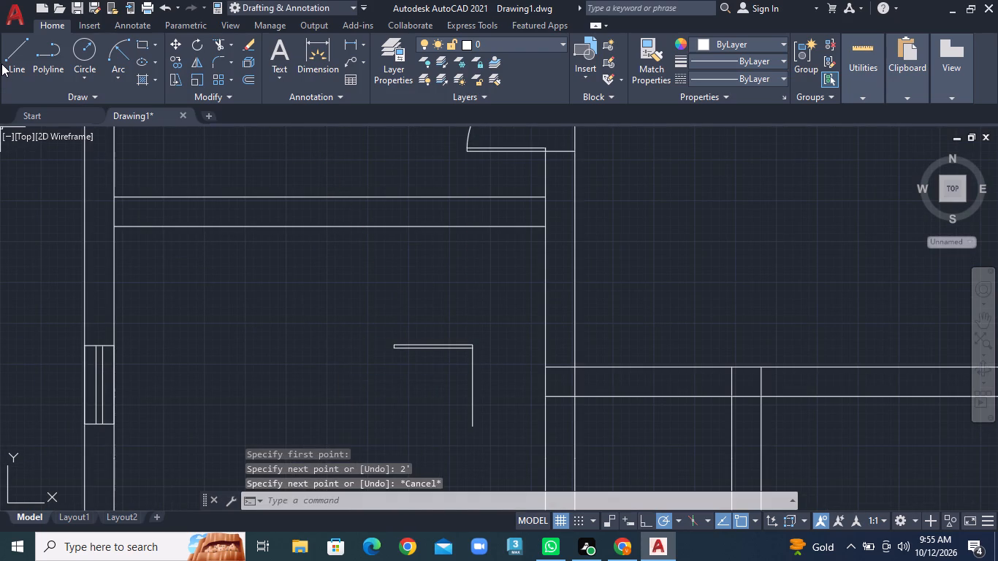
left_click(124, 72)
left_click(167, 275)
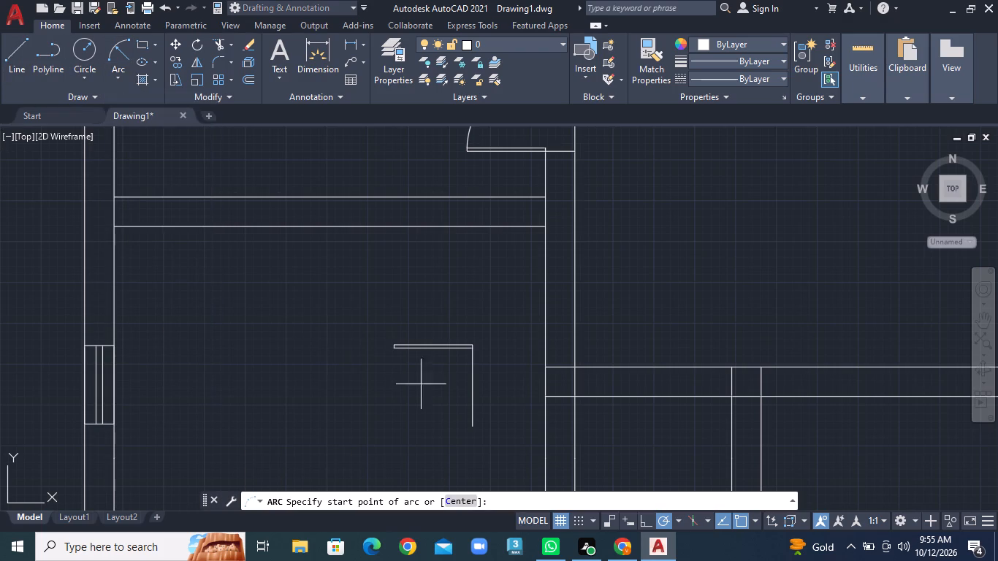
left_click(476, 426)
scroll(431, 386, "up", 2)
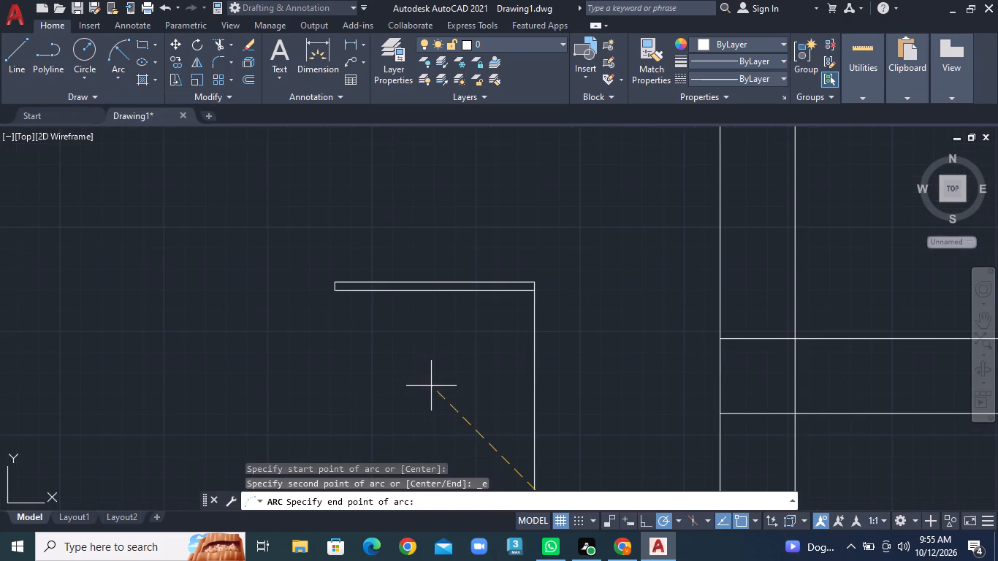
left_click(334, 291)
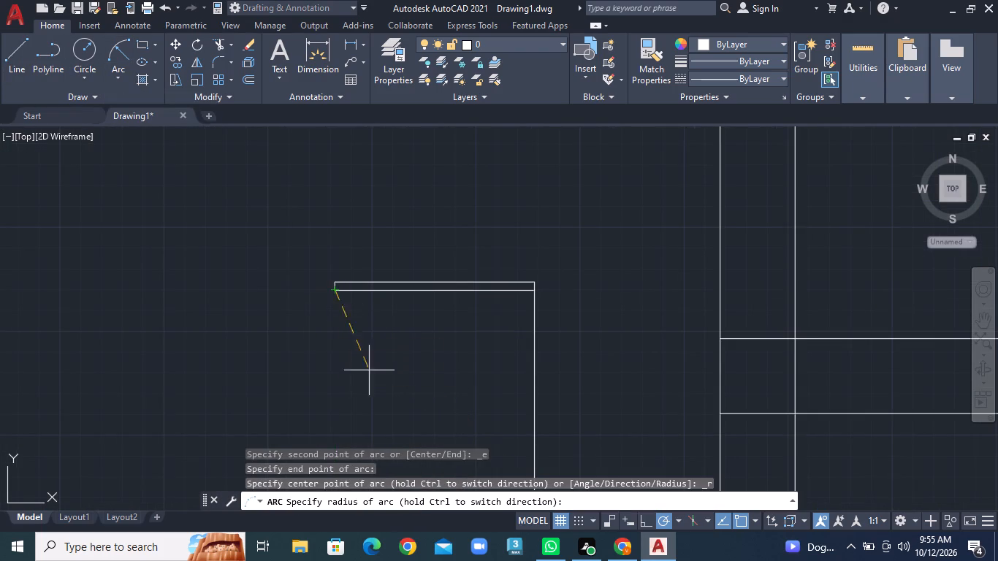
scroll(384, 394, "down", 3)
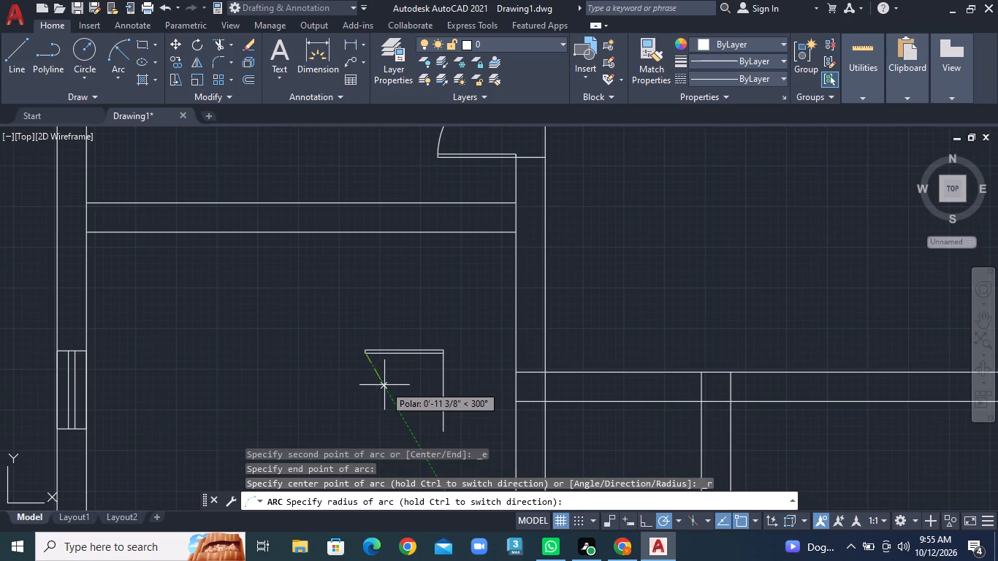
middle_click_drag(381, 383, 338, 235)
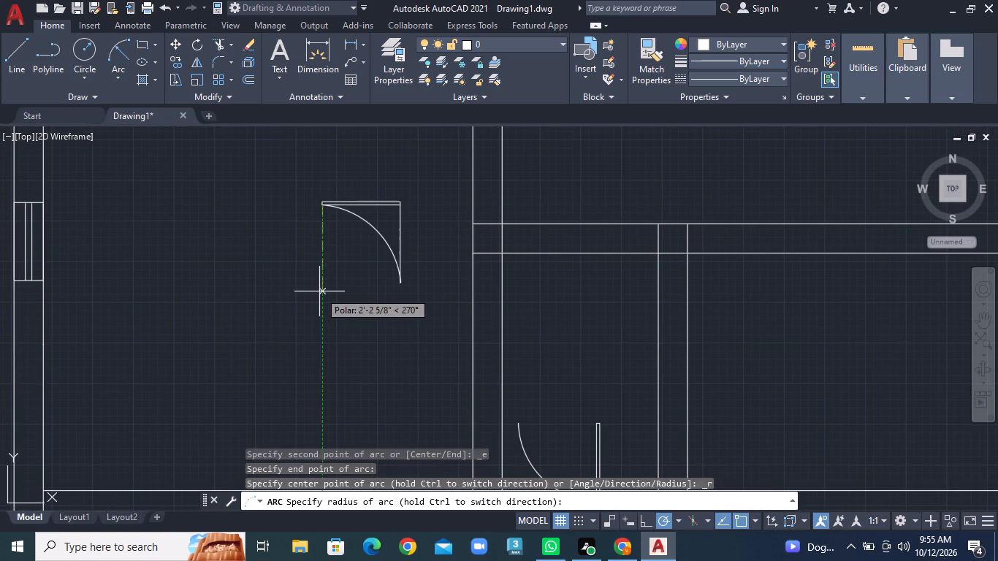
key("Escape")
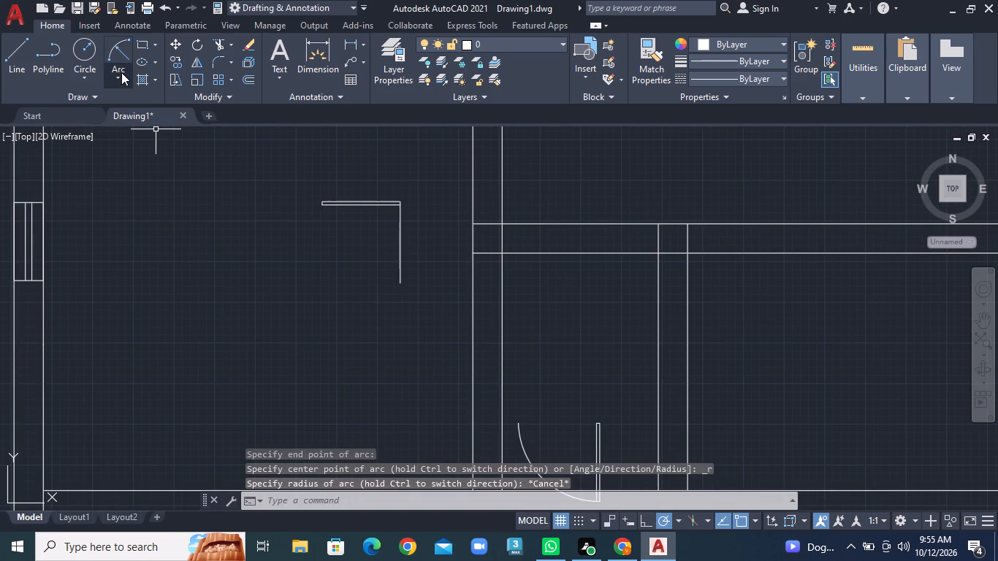
Draw a Start, End, Radius arc from the leaf's lower left corner to the bottom end of the 2' vertical line.
left_click(121, 72)
left_click(168, 280)
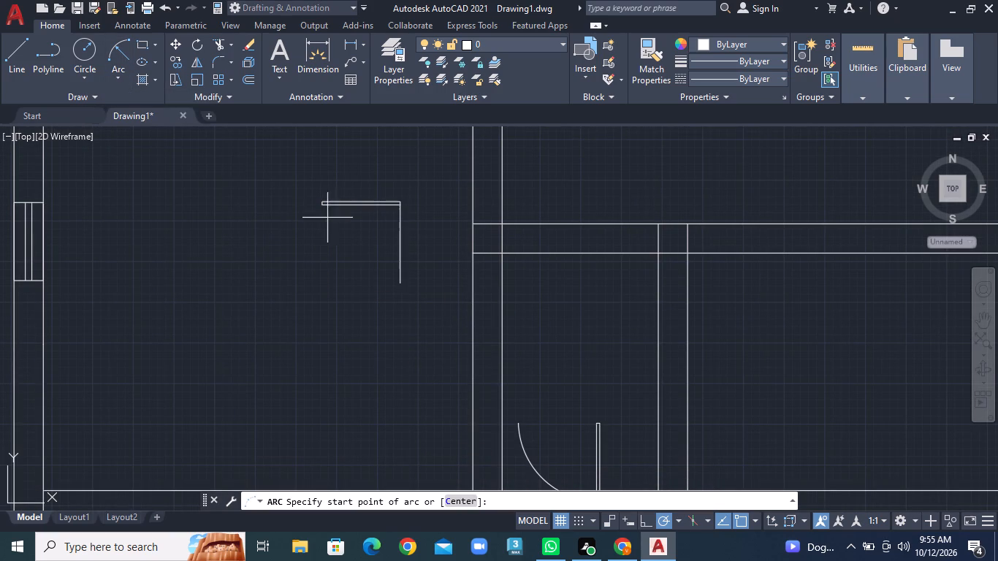
left_click(321, 207)
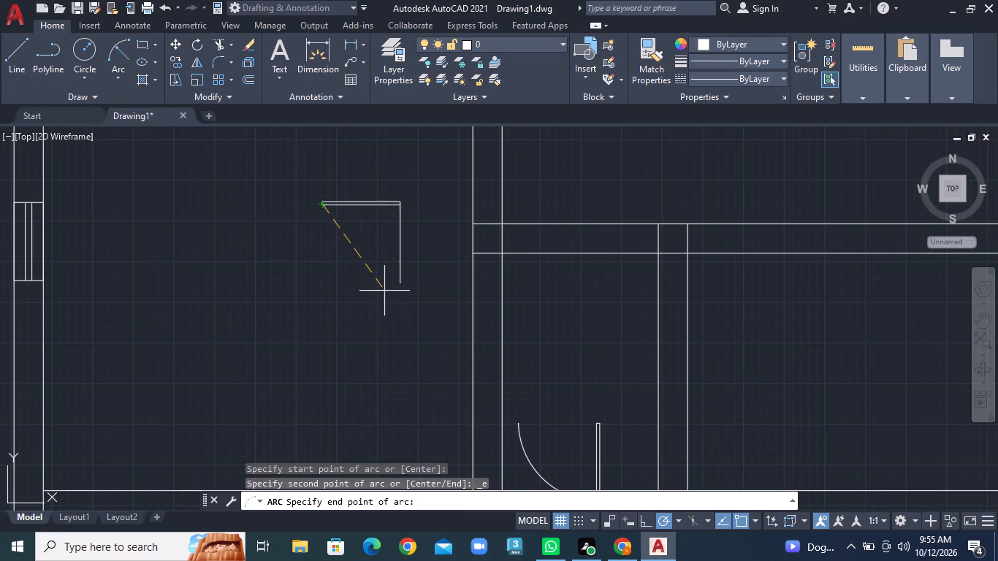
left_click(395, 284)
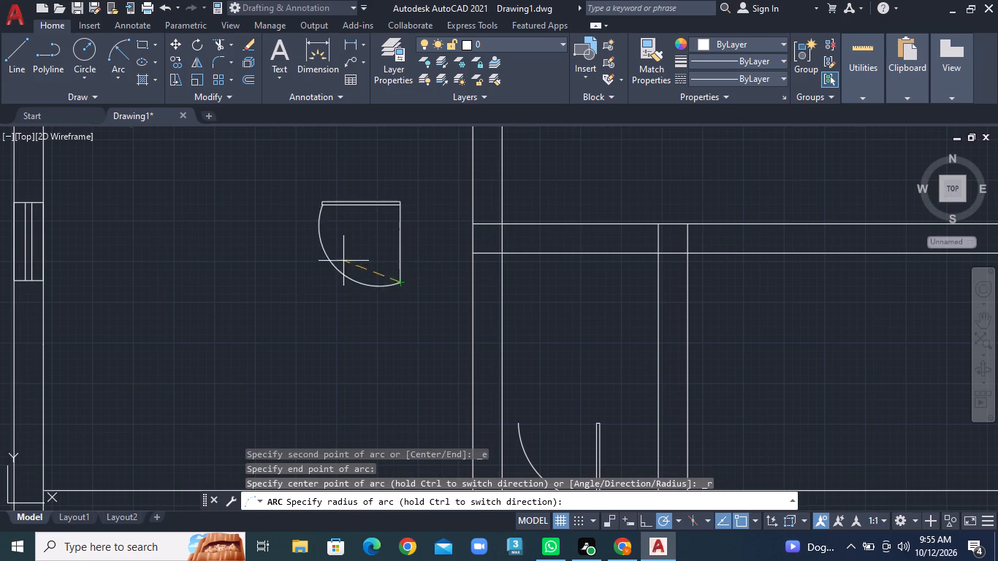
left_click(343, 237)
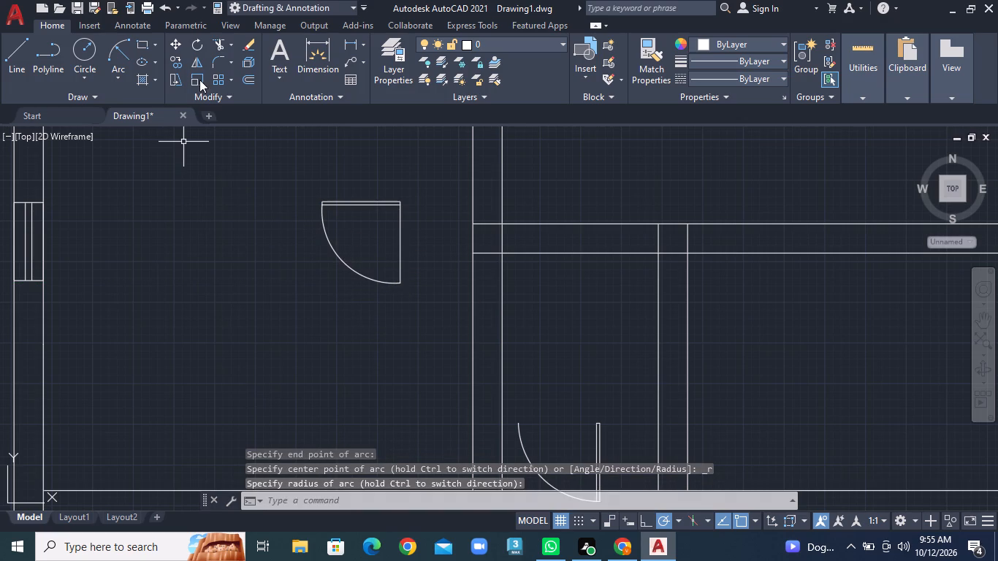
Trim away the vertical guide line of the loose door in the left room, leaving its leaf and arc.
left_click(230, 43)
left_click(239, 67)
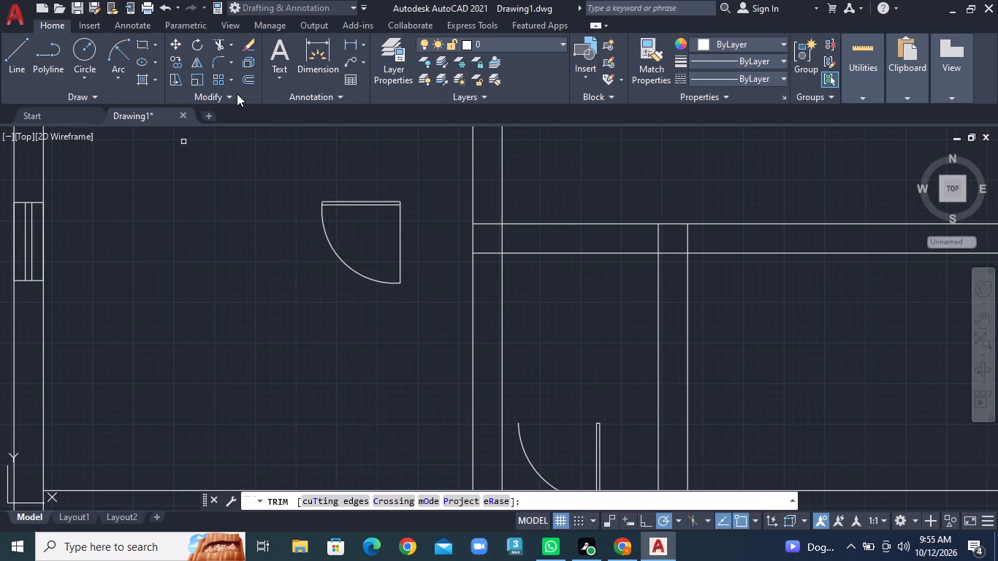
left_click(394, 236)
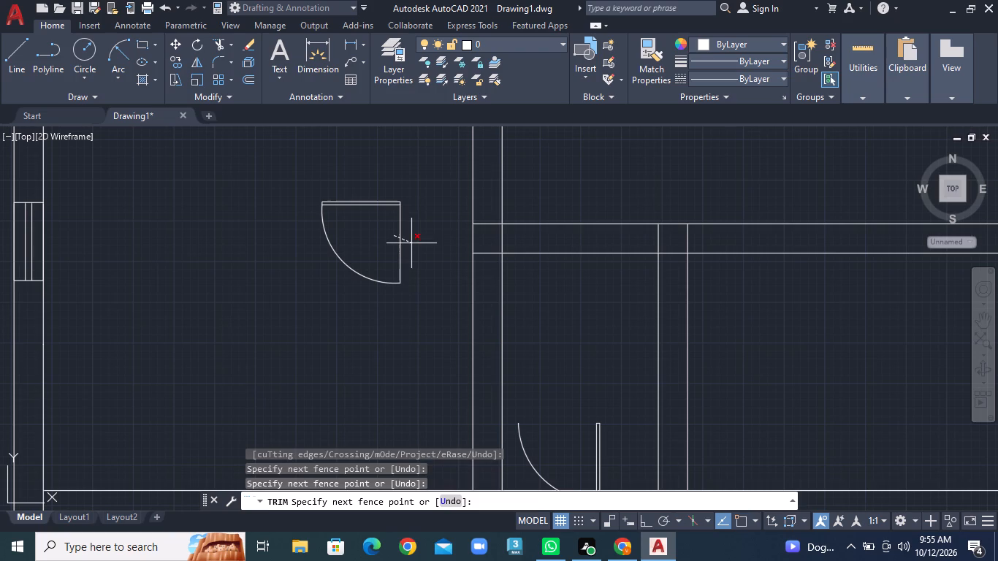
left_click(419, 244)
Trim away the swing arc of the door in the narrow middle room above the bottom strip, keeping its leaf.
scroll(414, 336, "down", 1)
middle_click_drag(422, 334, 285, 289)
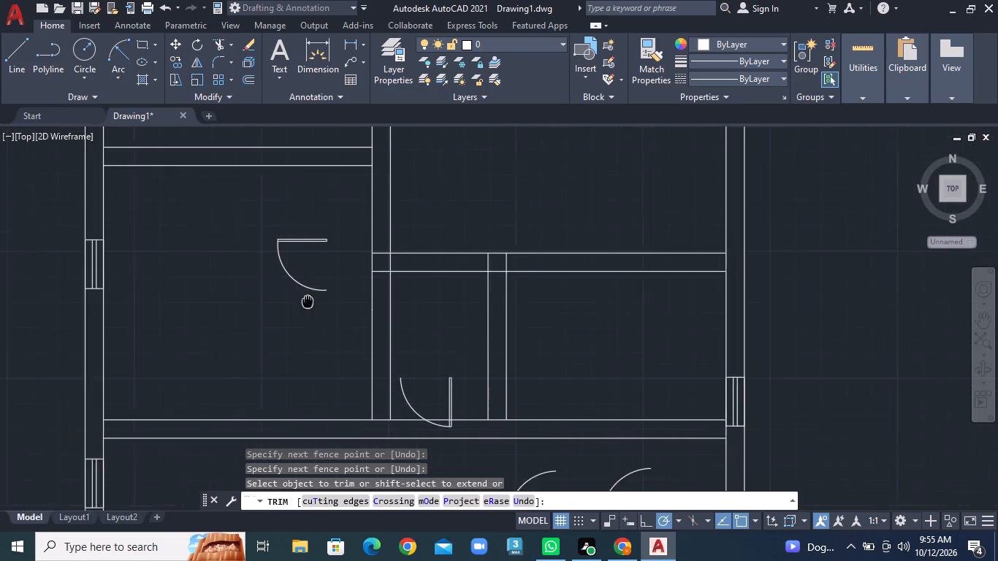
middle_click_drag(285, 289, 162, 158)
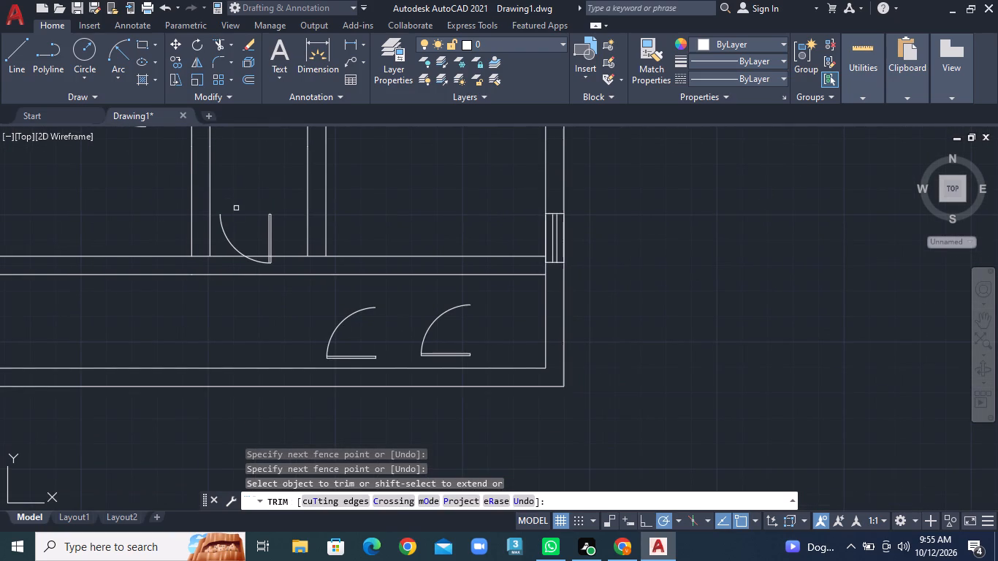
left_click(226, 234)
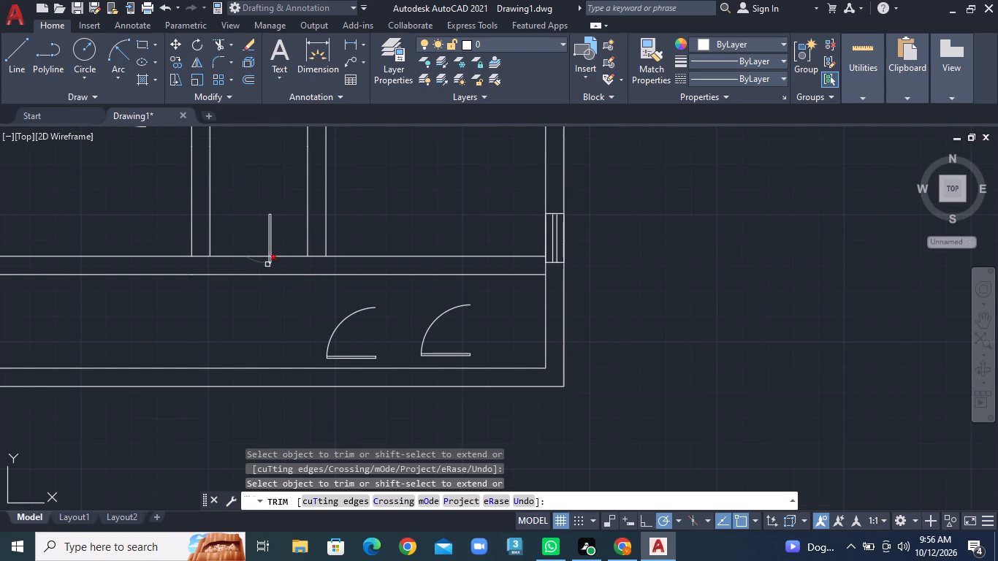
left_click(261, 260)
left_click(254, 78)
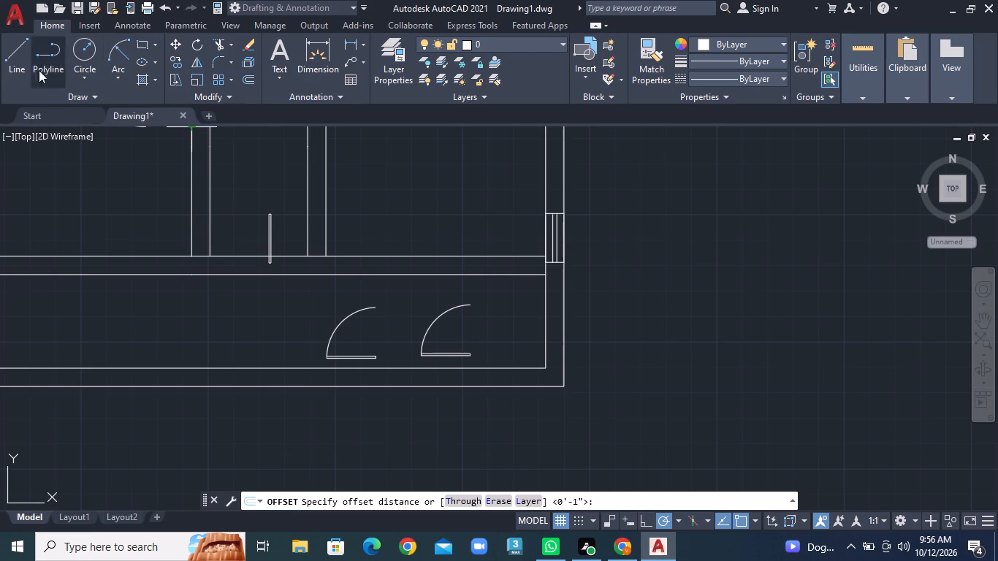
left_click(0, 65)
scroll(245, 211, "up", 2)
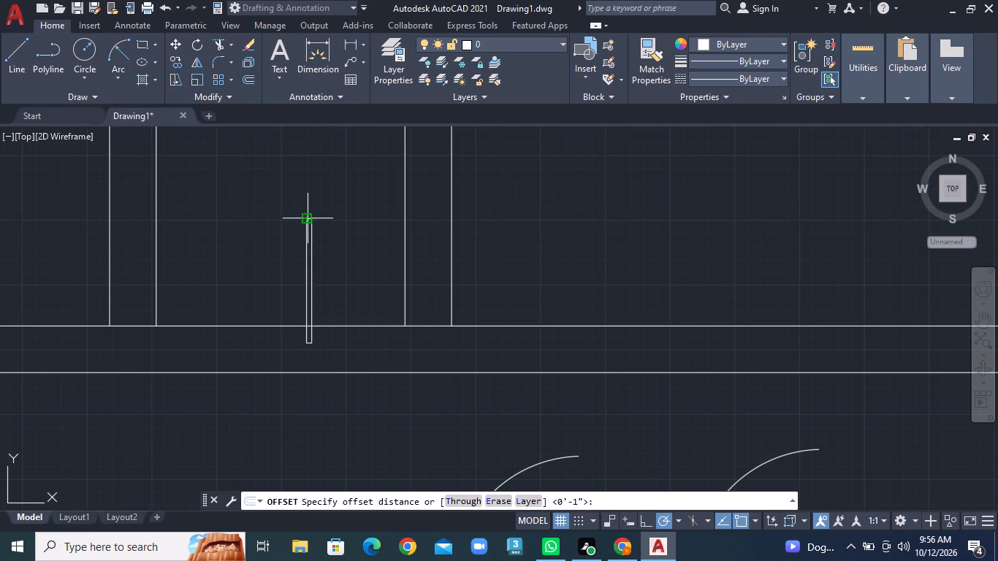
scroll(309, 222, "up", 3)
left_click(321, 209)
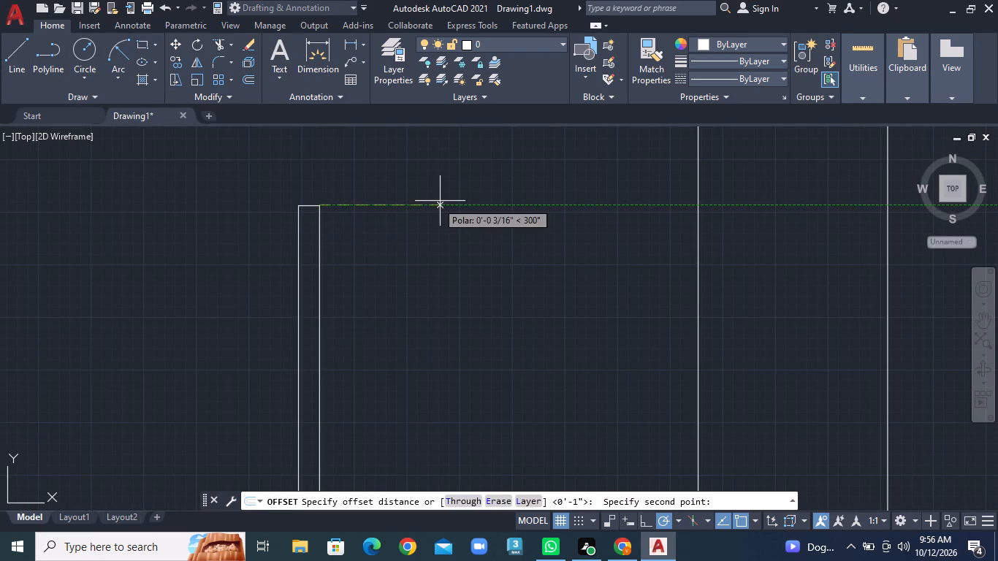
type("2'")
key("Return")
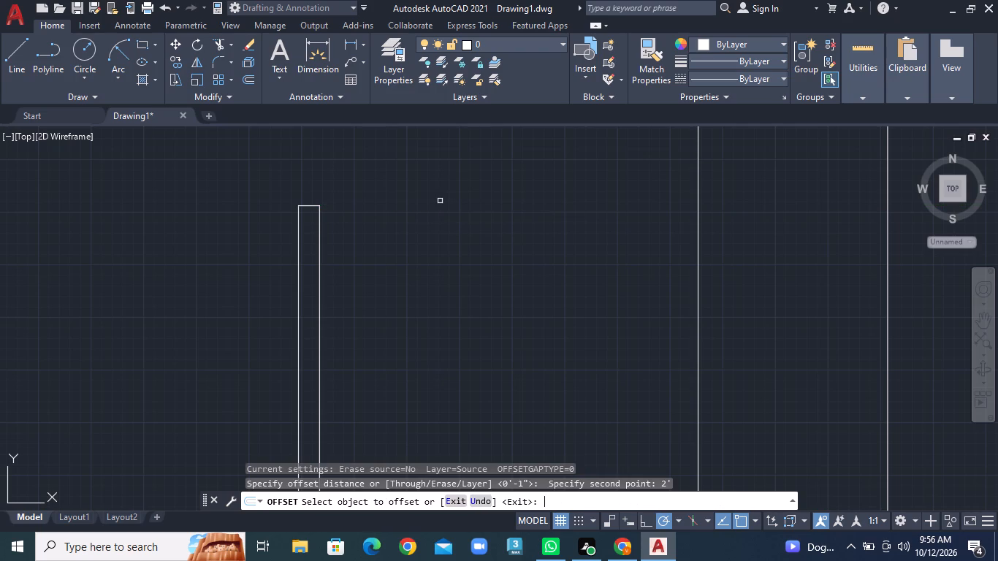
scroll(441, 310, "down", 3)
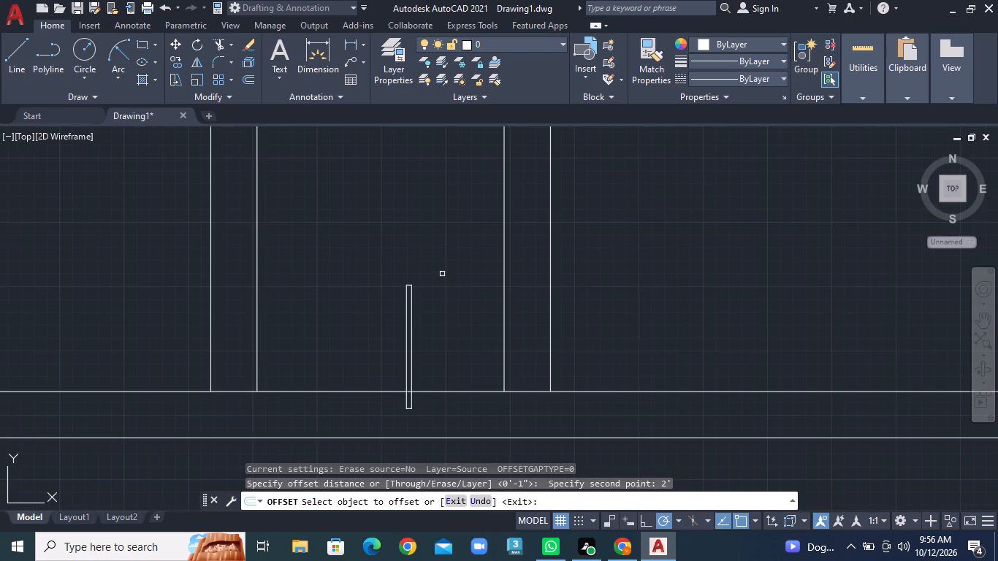
Draw a 2' horizontal line rightward from the upper right corner of the narrow room's vertical door leaf.
left_click(12, 66)
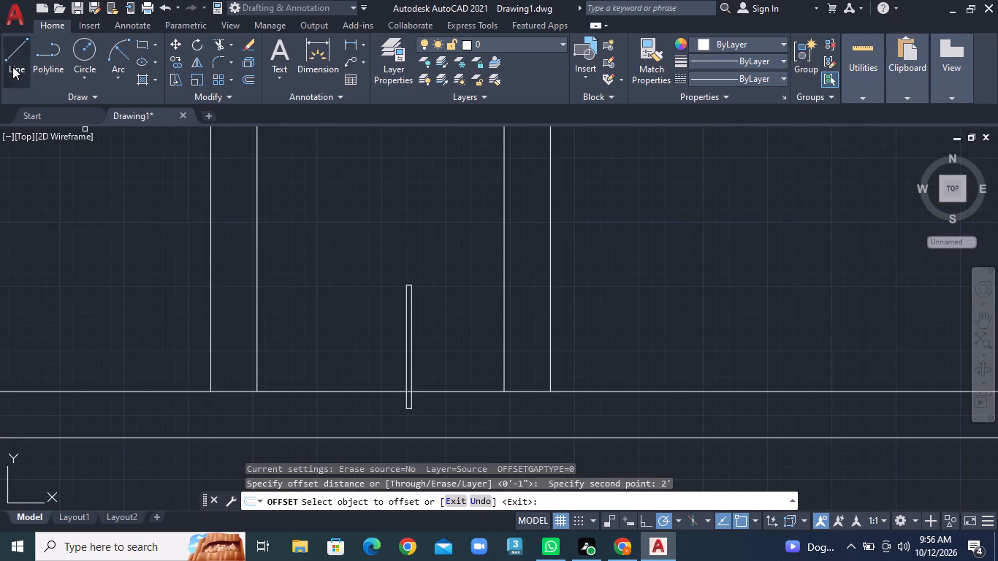
scroll(403, 305, "up", 2)
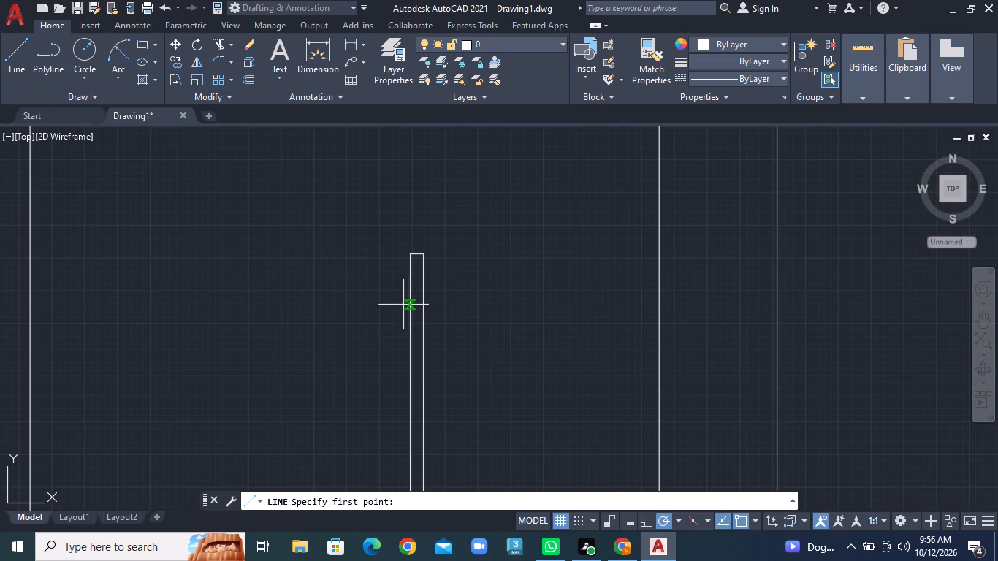
left_click(424, 258)
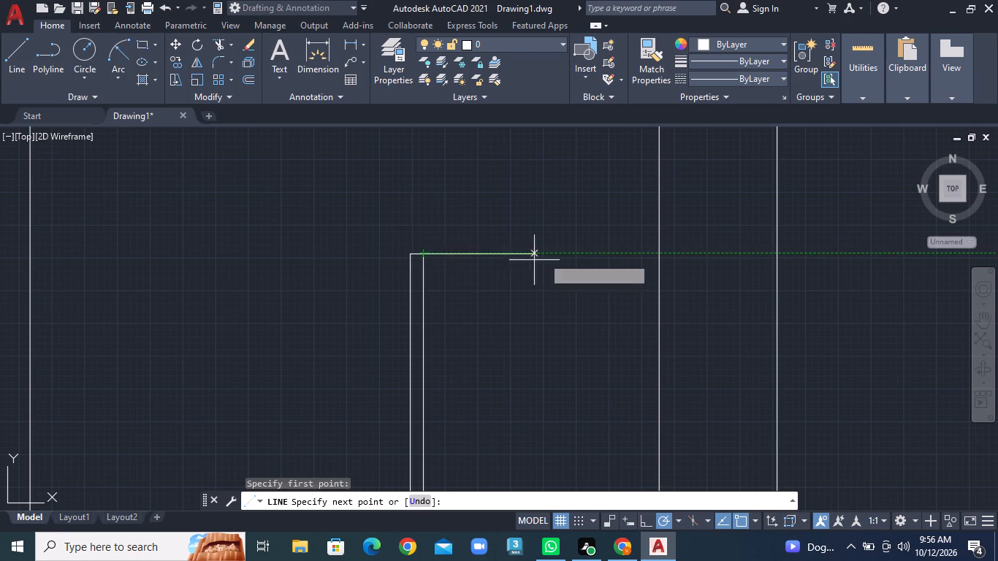
type("2'")
key("Return")
scroll(556, 266, "down", 3)
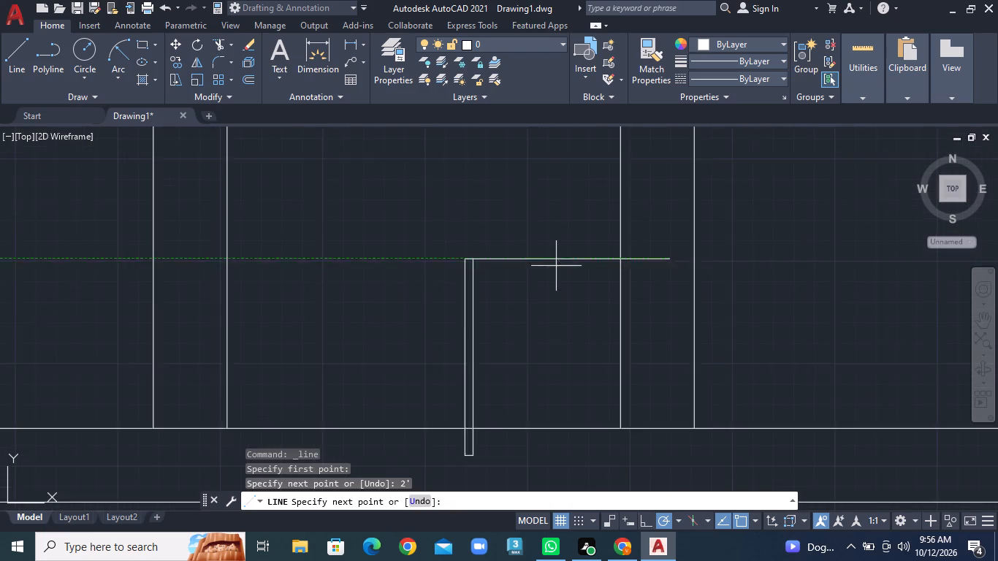
scroll(525, 344, "down", 1)
middle_click_drag(508, 342, 465, 319)
key("Escape")
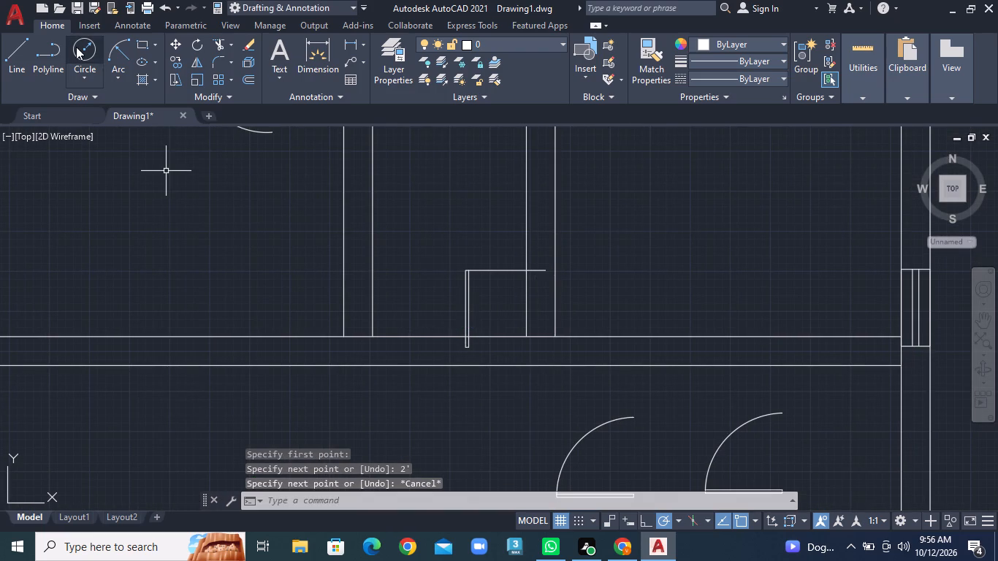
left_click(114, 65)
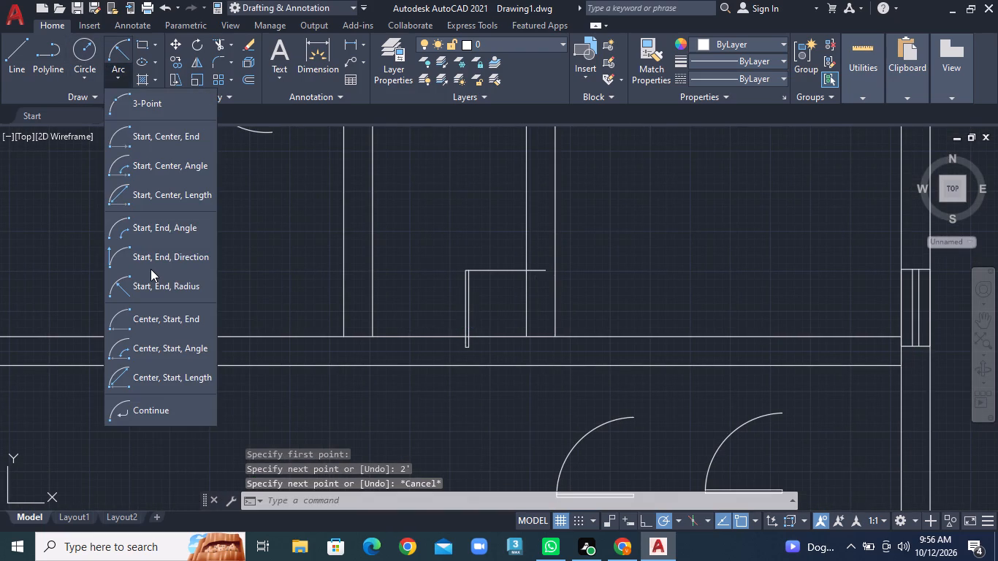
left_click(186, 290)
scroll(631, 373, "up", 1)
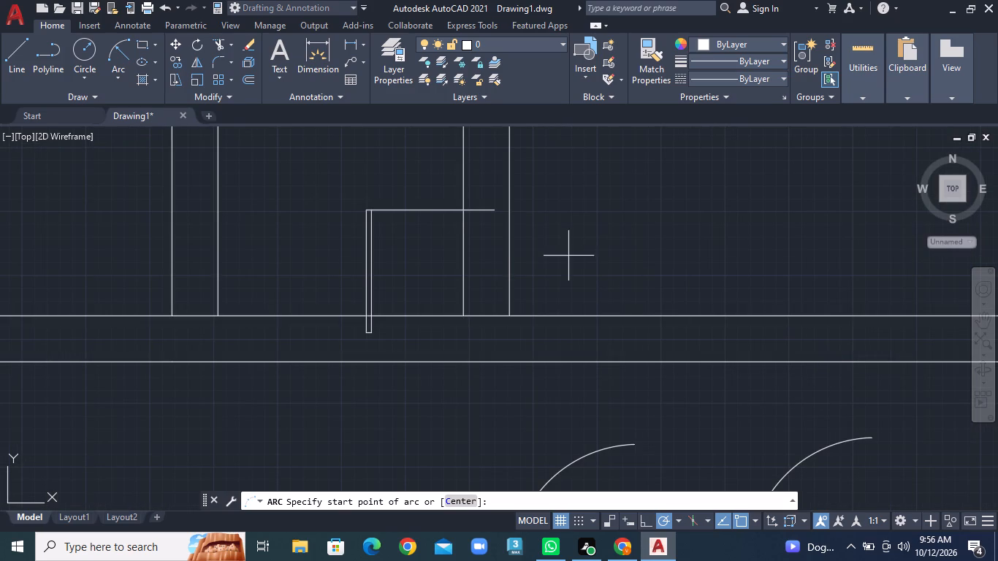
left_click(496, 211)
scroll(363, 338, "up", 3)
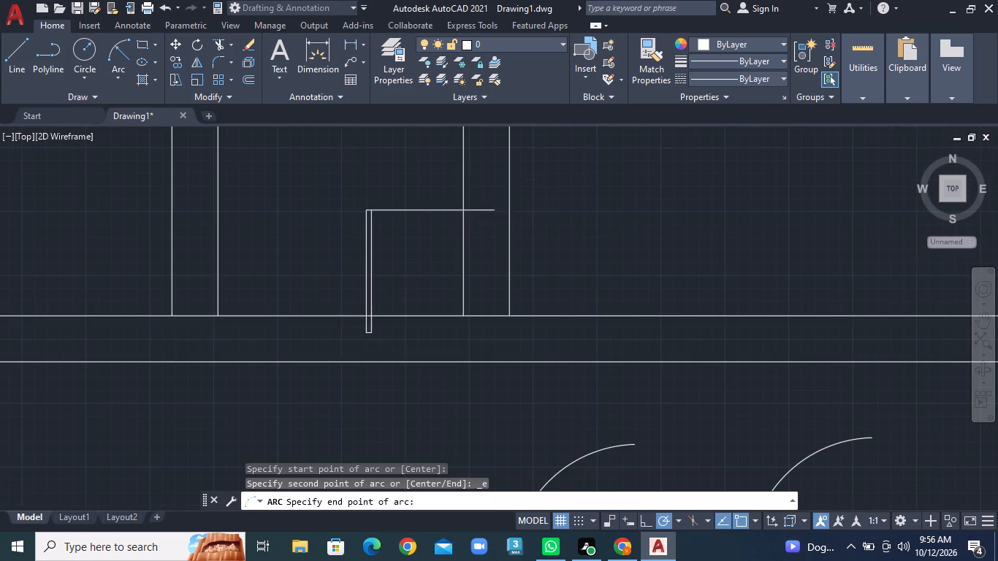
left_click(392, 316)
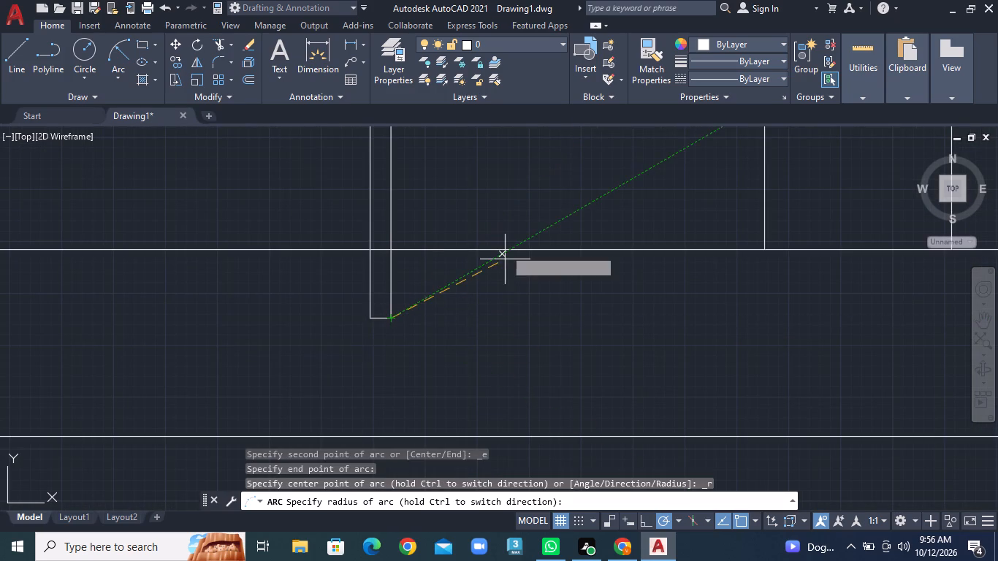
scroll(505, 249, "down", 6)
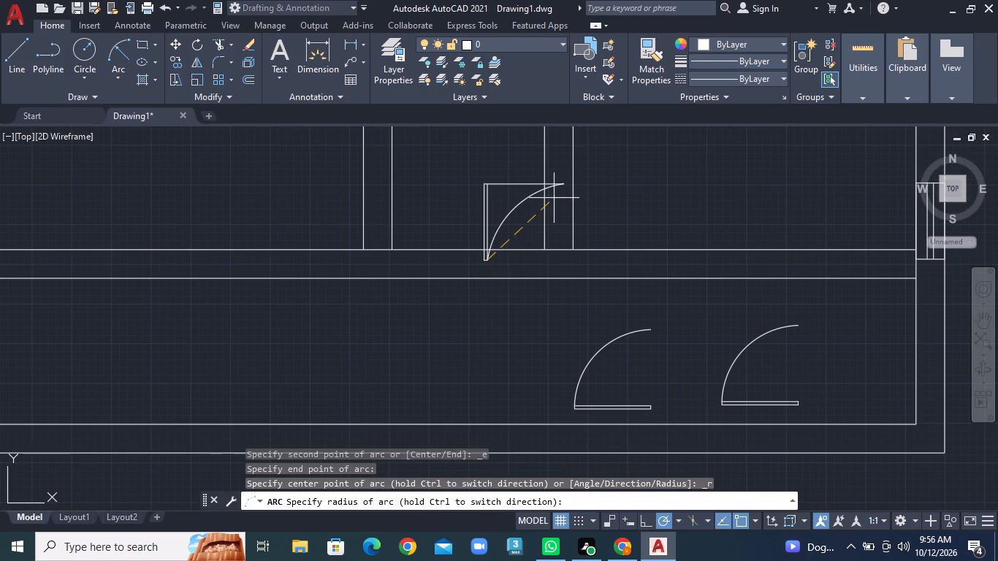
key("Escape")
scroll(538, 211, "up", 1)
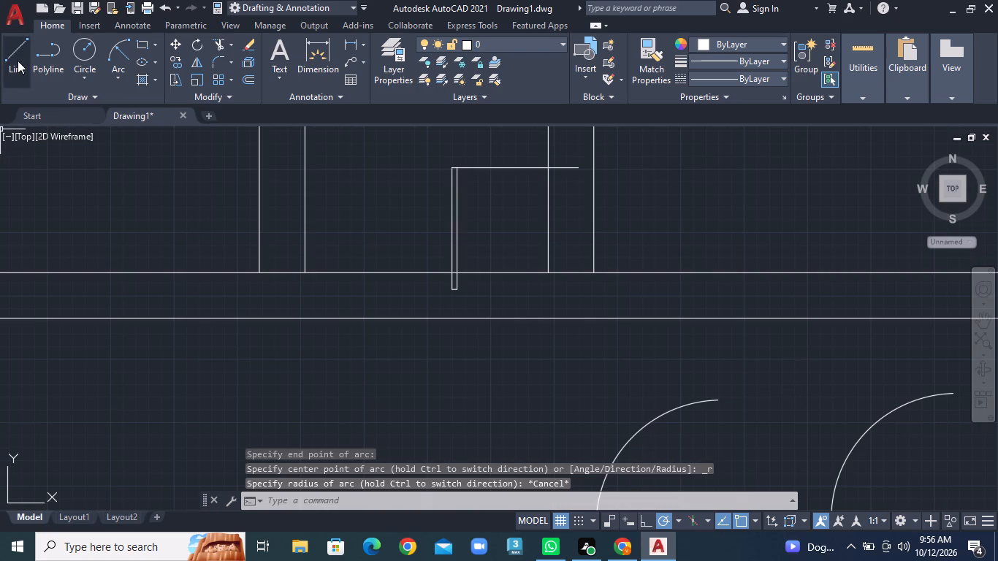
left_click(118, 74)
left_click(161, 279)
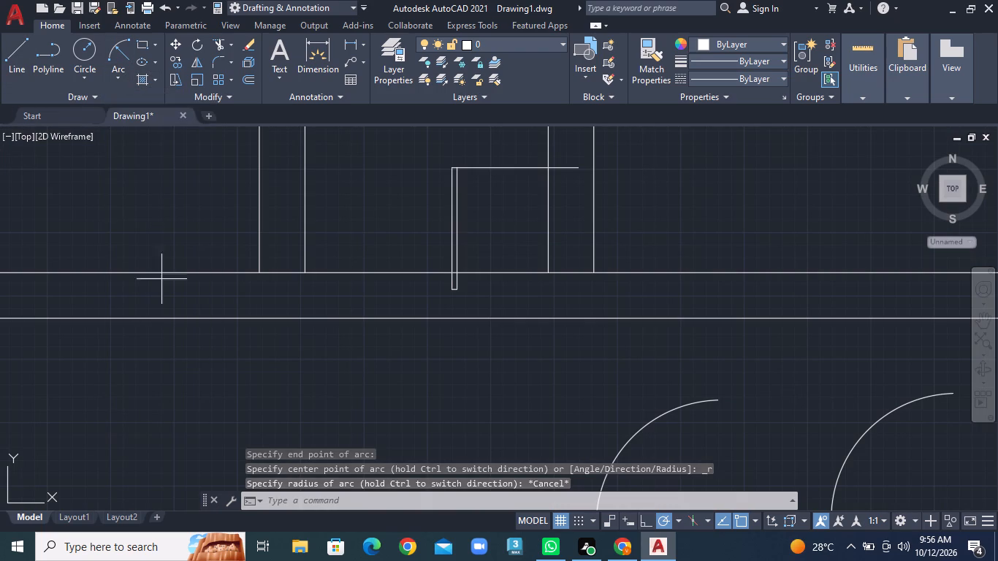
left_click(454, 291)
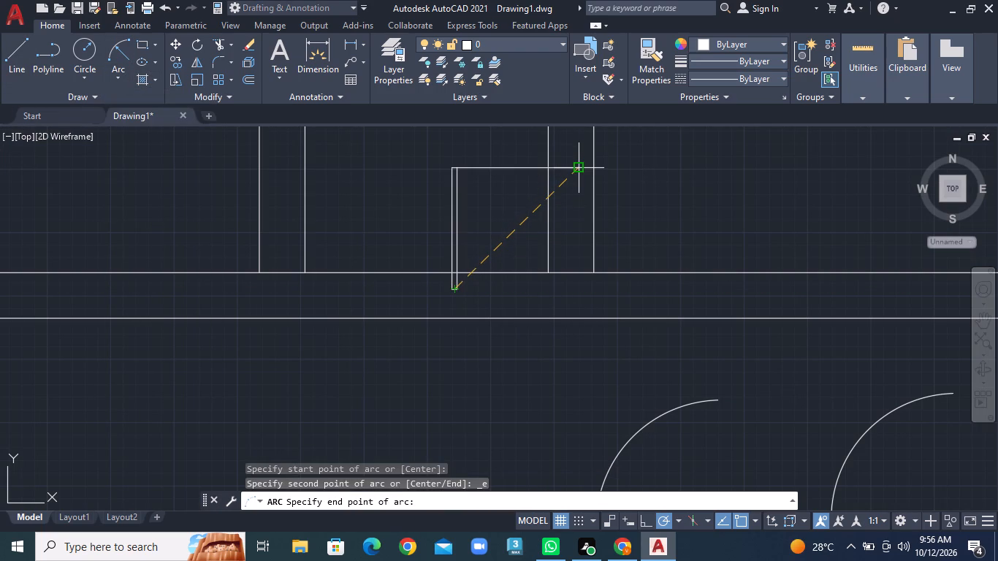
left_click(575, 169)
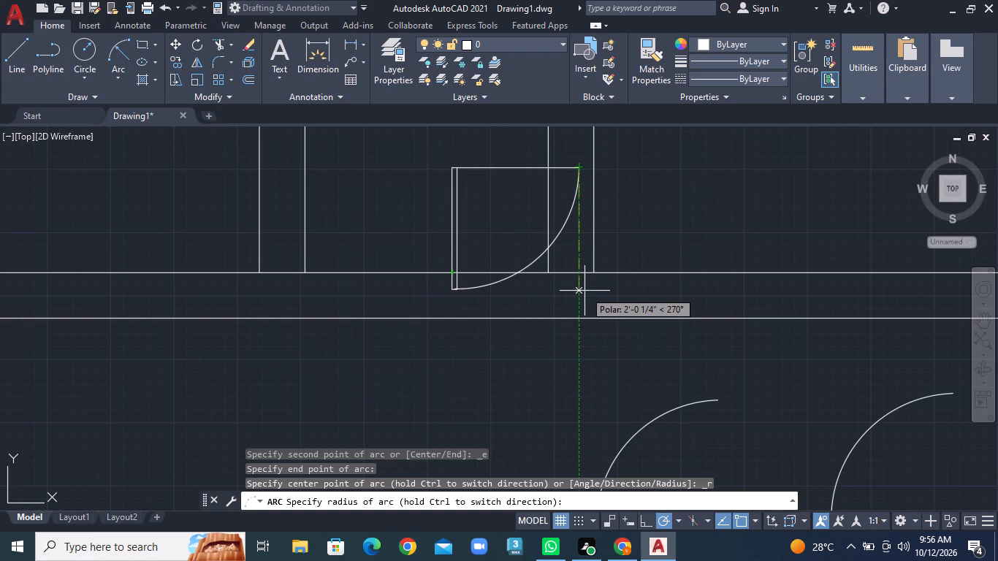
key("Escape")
Draw a Start, End, Radius arc from the door leaf's lower right corner to the right end of the 2' horizontal line.
scroll(430, 252, "up", 2)
middle_click_drag(430, 250, 328, 327)
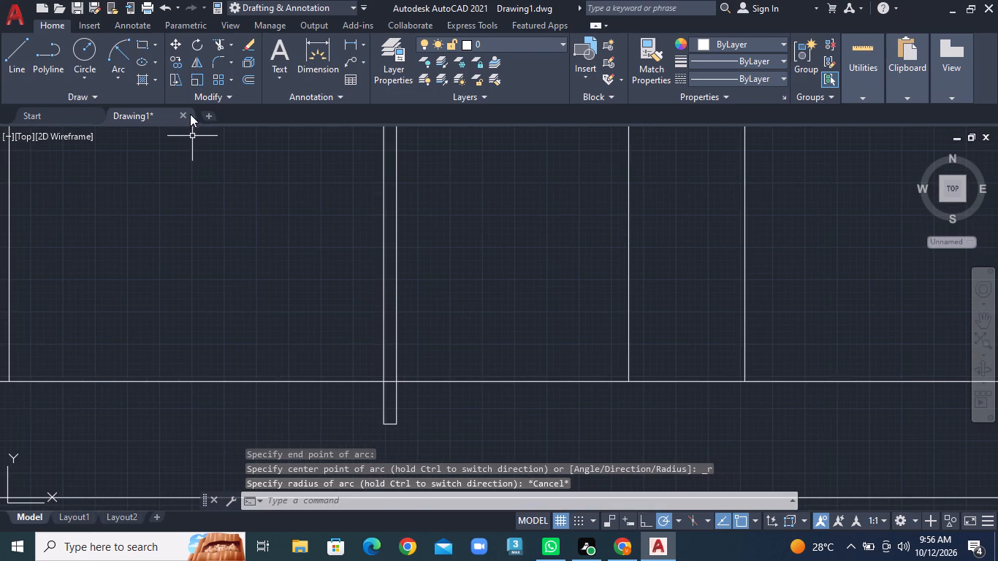
left_click(113, 73)
left_click(172, 287)
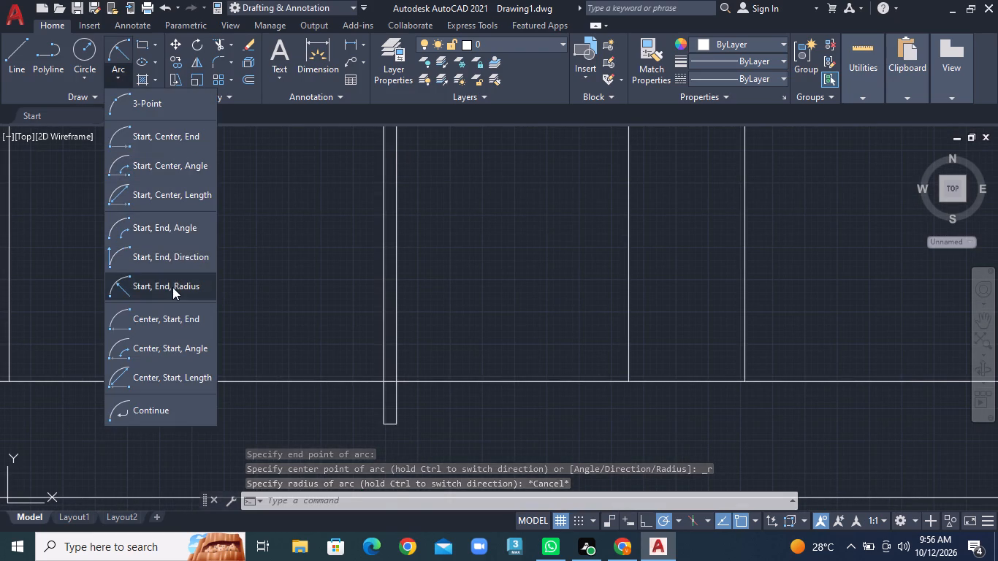
left_click(398, 426)
scroll(465, 316, "down", 3)
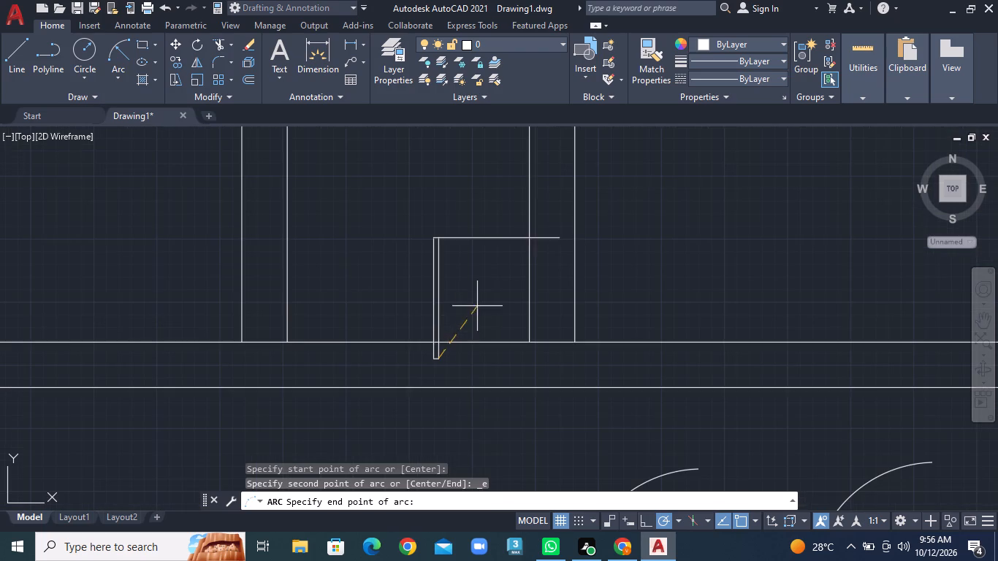
left_click(562, 235)
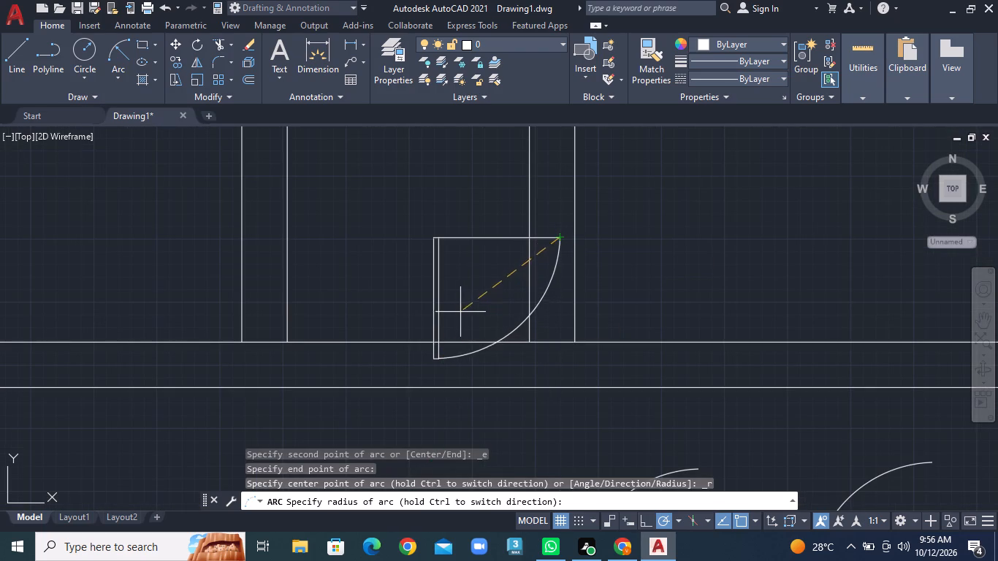
left_click(375, 299)
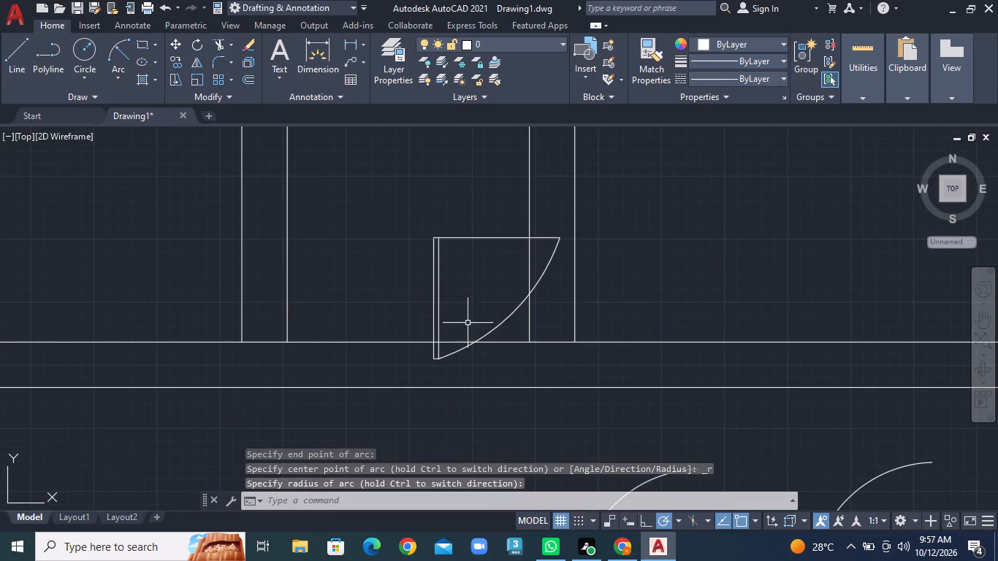
Review the door layout across the floor plan, closing in on the doors around the top-right room.
scroll(569, 349, "down", 2)
middle_click_drag(550, 359, 438, 365)
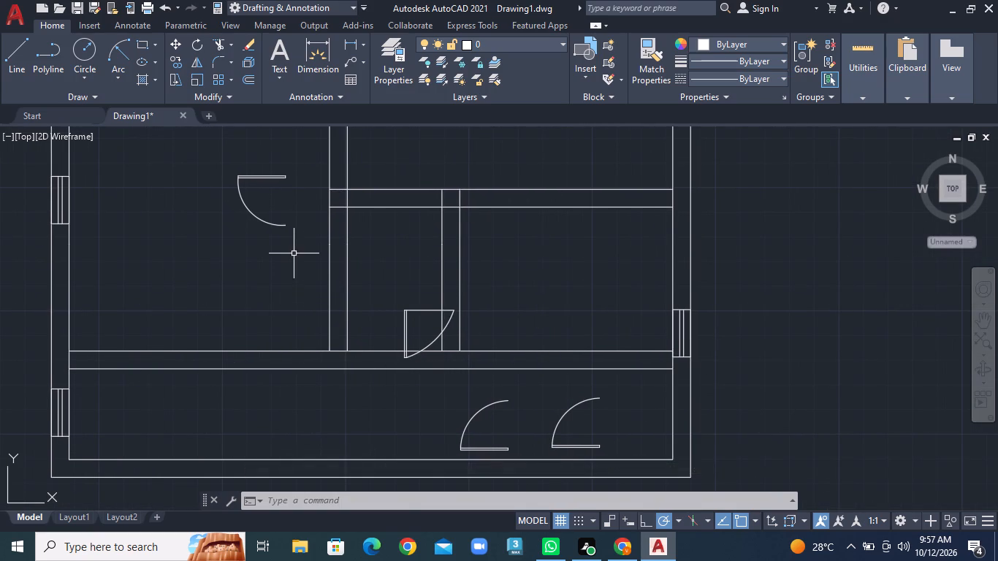
scroll(294, 213, "up", 1)
scroll(294, 213, "down", 5)
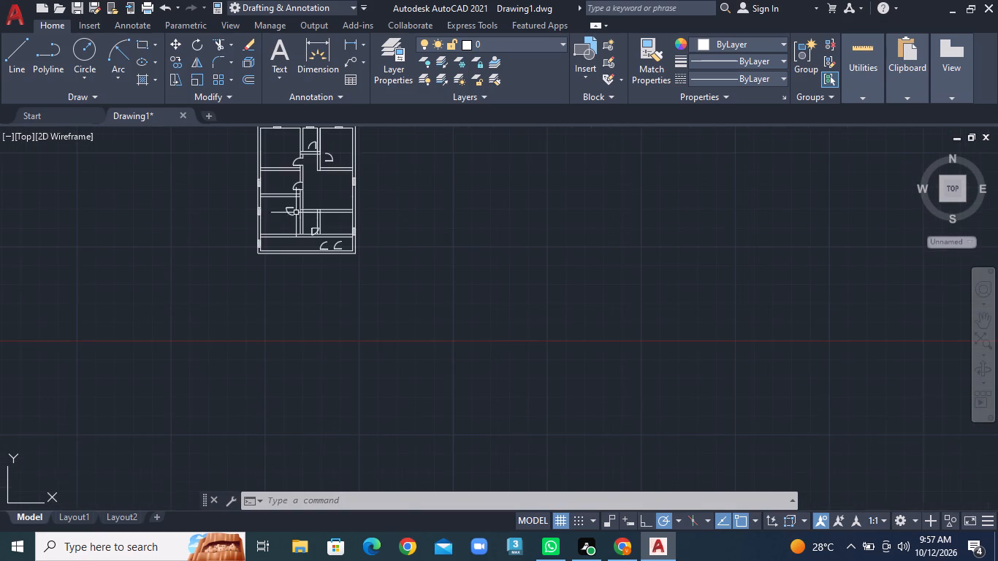
middle_click_drag(364, 192, 362, 289)
scroll(304, 245, "up", 4)
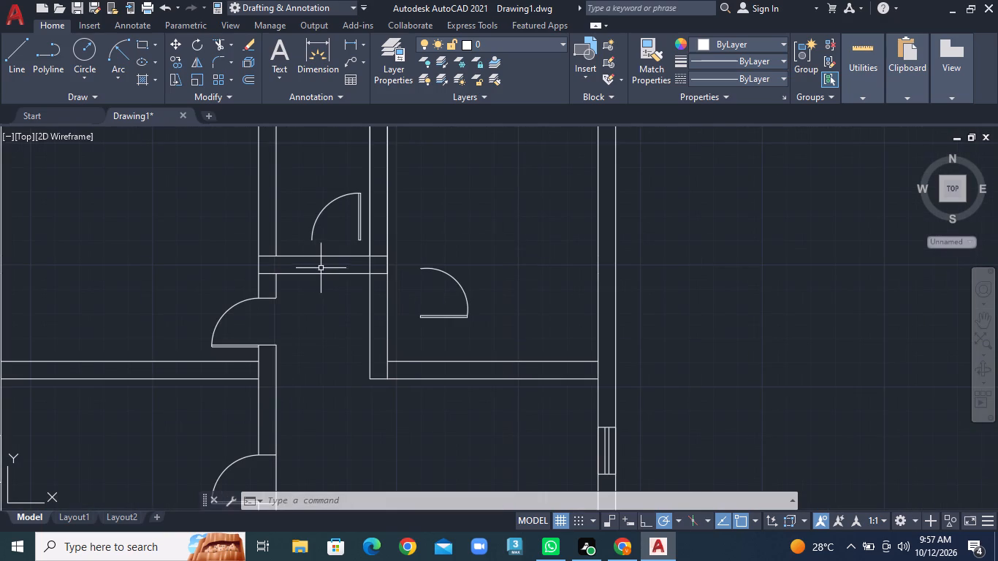
scroll(324, 266, "up", 1)
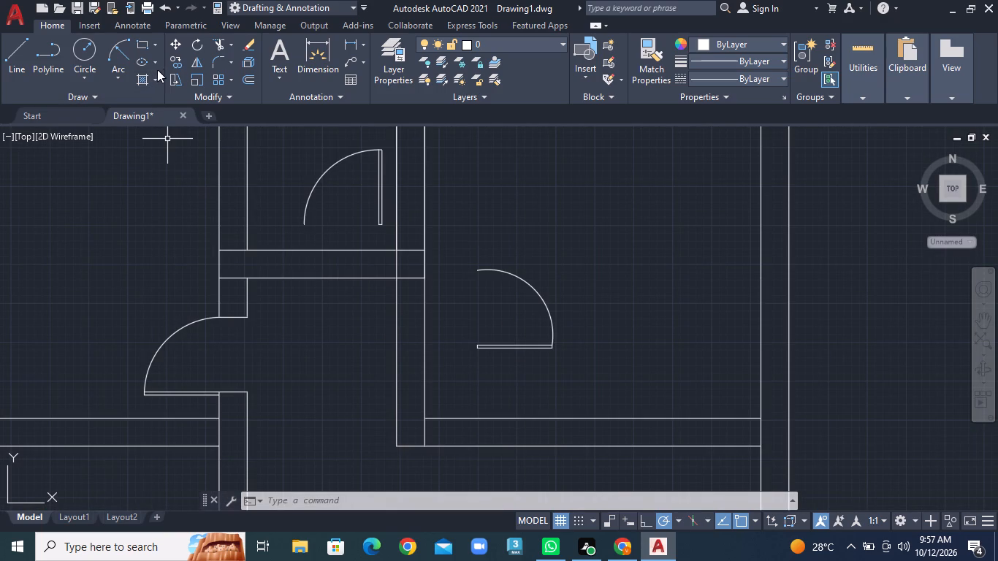
Move the door in the narrow top room straight down so its arc end and leaf sit on the cross wall's upper face.
left_click(174, 47)
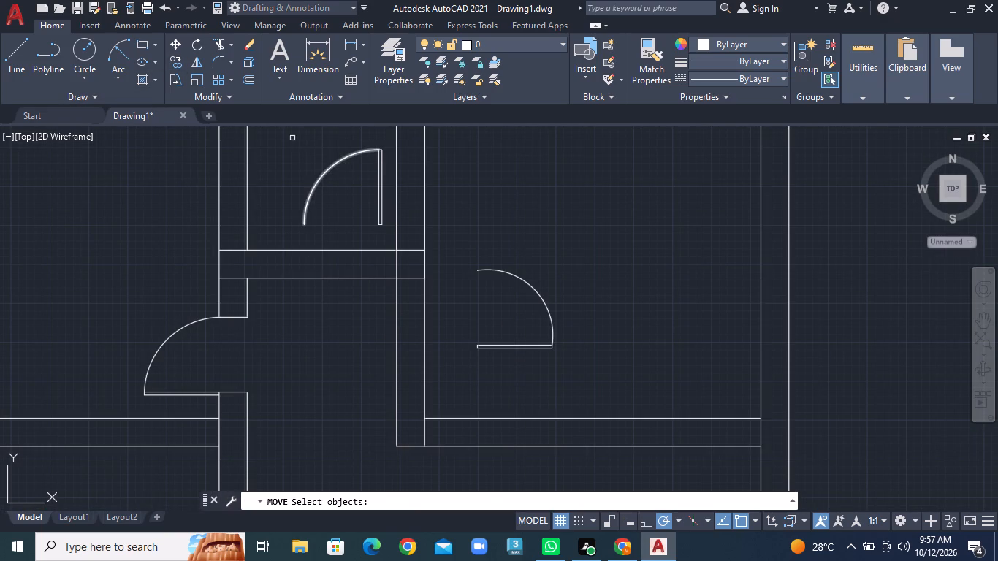
left_click(281, 134)
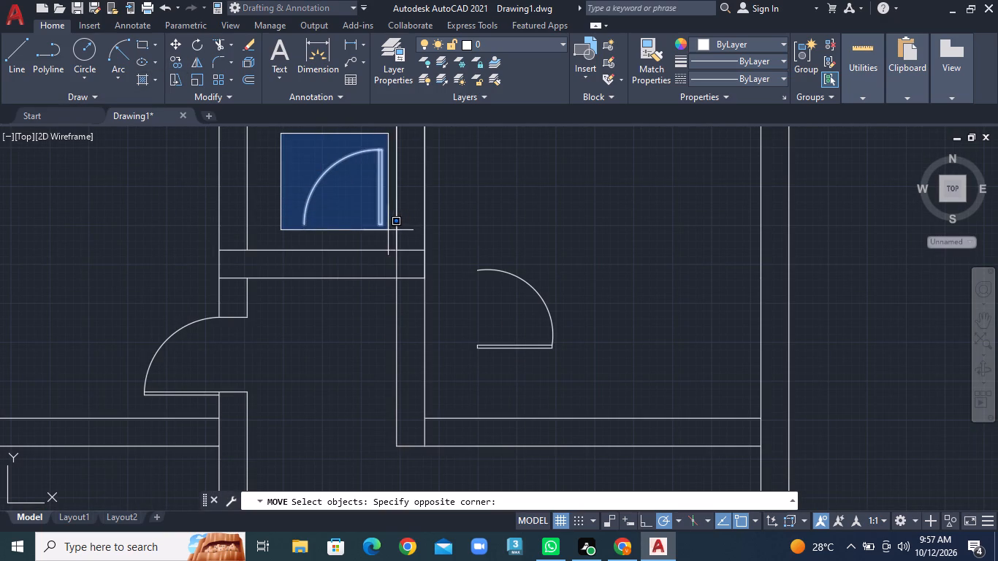
left_click(388, 230)
right_click(388, 230)
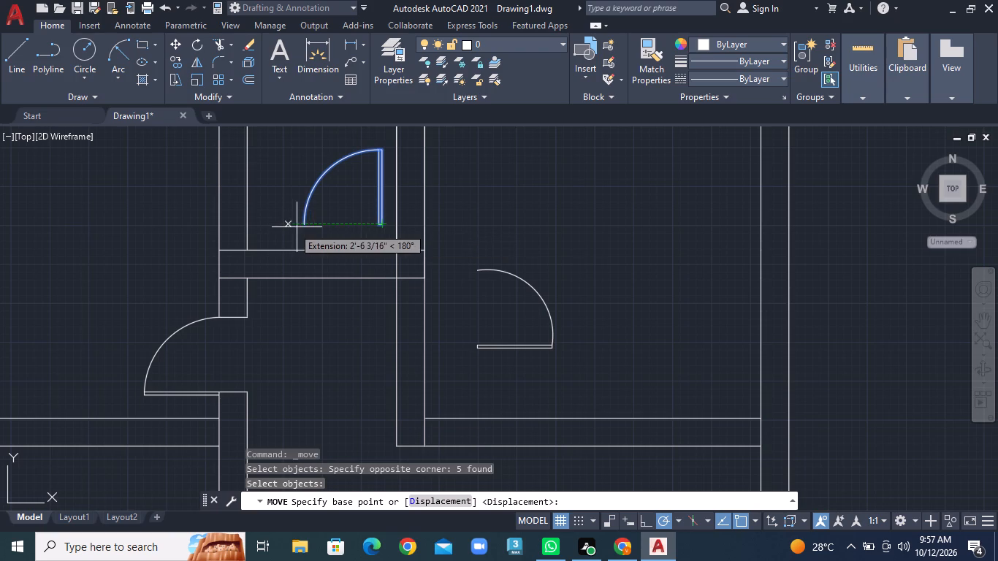
left_click(312, 227)
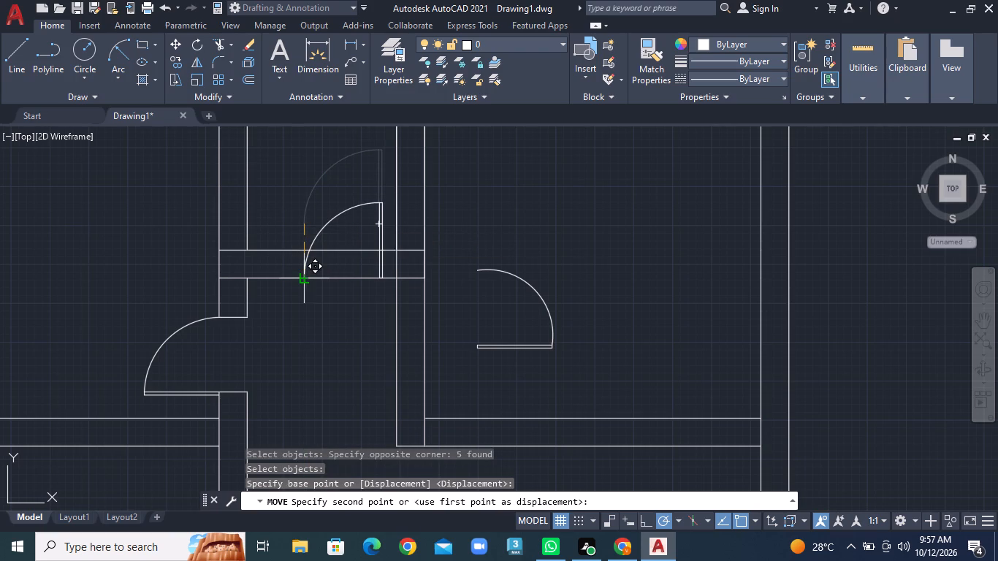
left_click(302, 253)
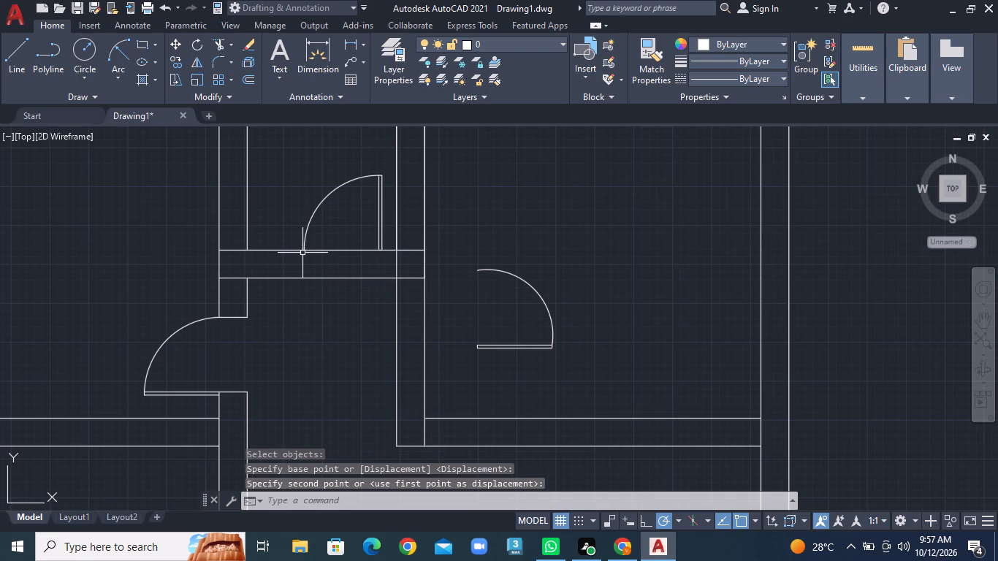
Move the top-right room's door by its arc end onto the inner face of the room's left wall, just above the bottom wall.
left_click(174, 46)
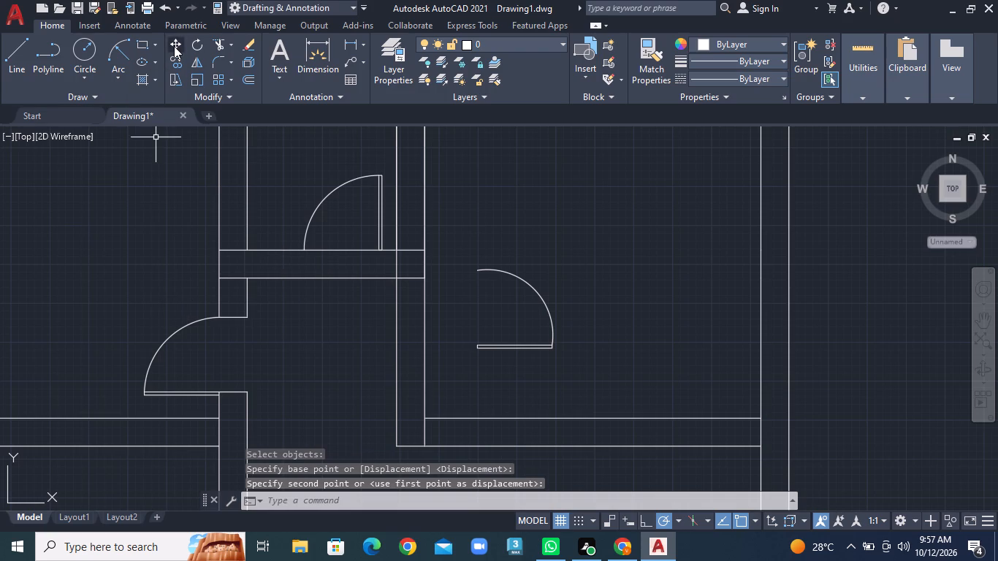
left_click(452, 240)
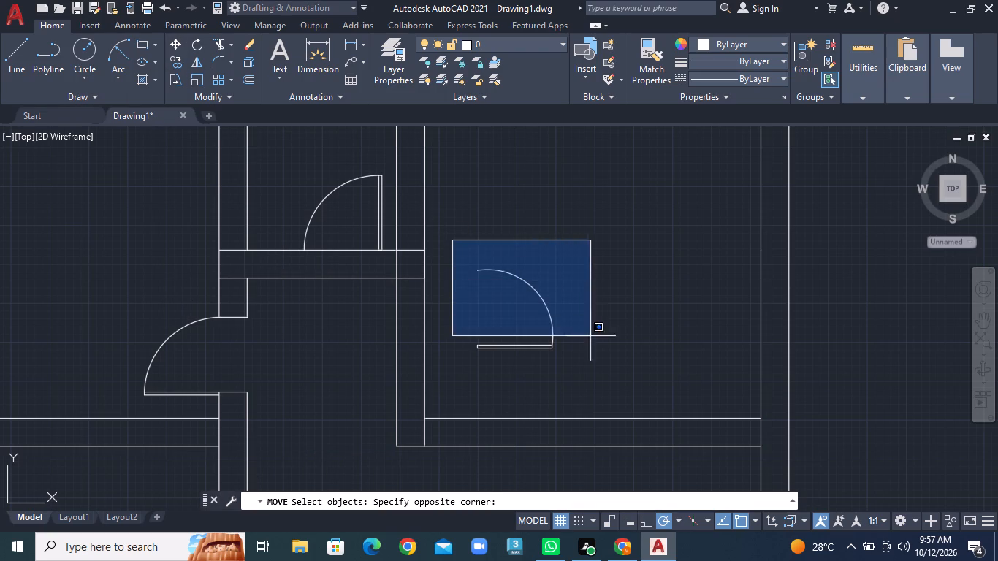
left_click(598, 377)
right_click(563, 278)
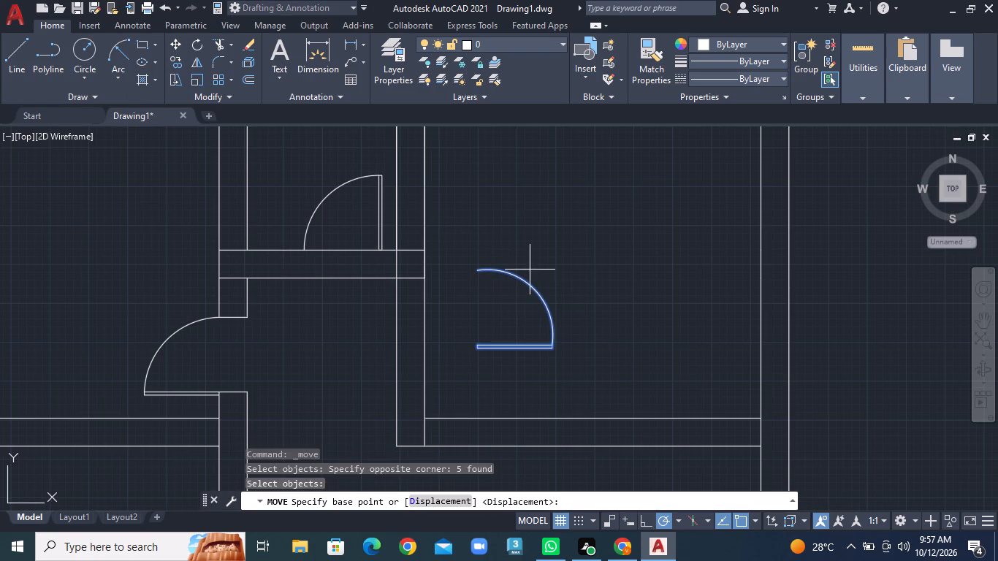
left_click(479, 272)
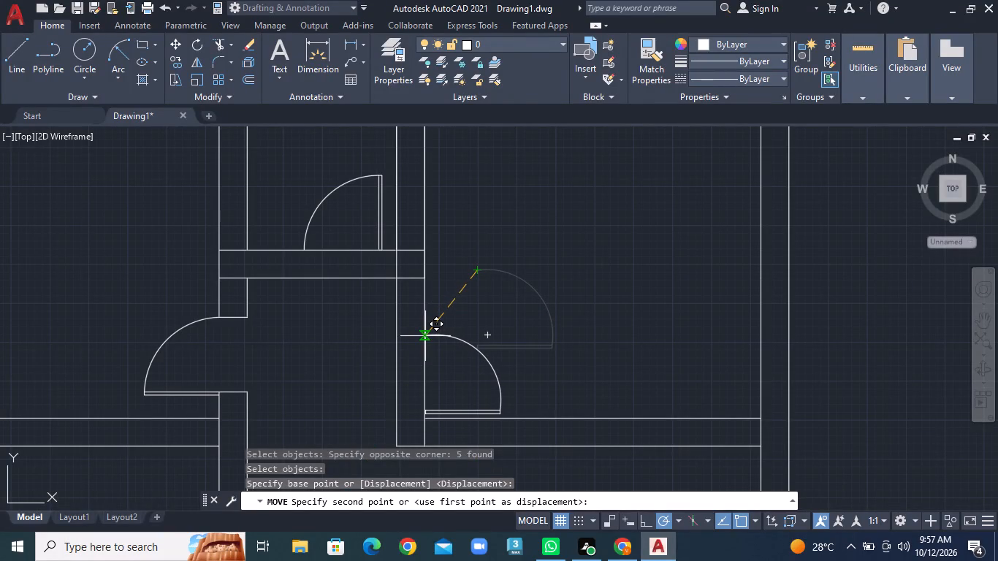
left_click(425, 336)
Move the lower-left room's door by its arc end onto the room's right wall, just below the partition above it.
scroll(538, 333, "down", 2)
middle_click_drag(568, 404, 527, 278)
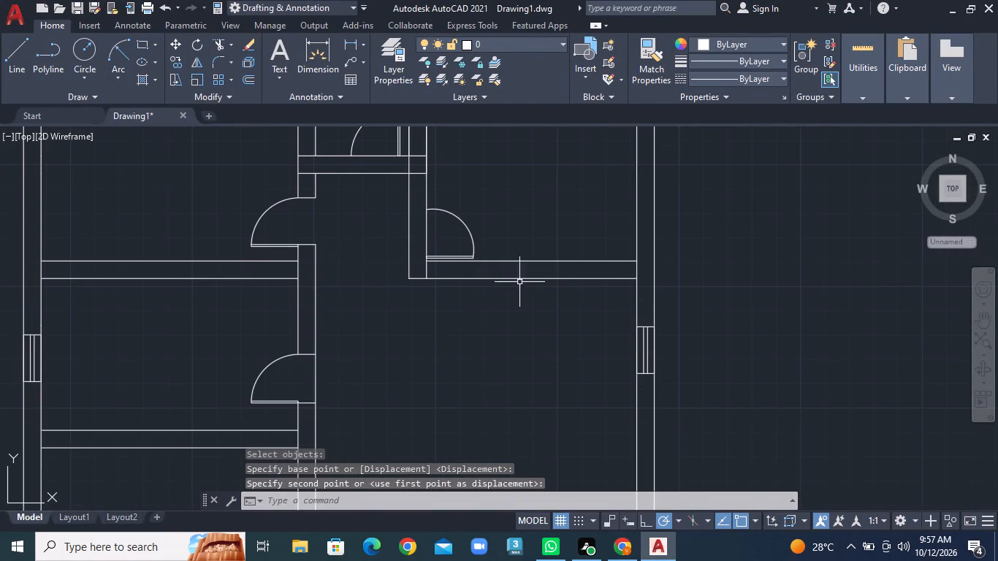
scroll(389, 310, "down", 2)
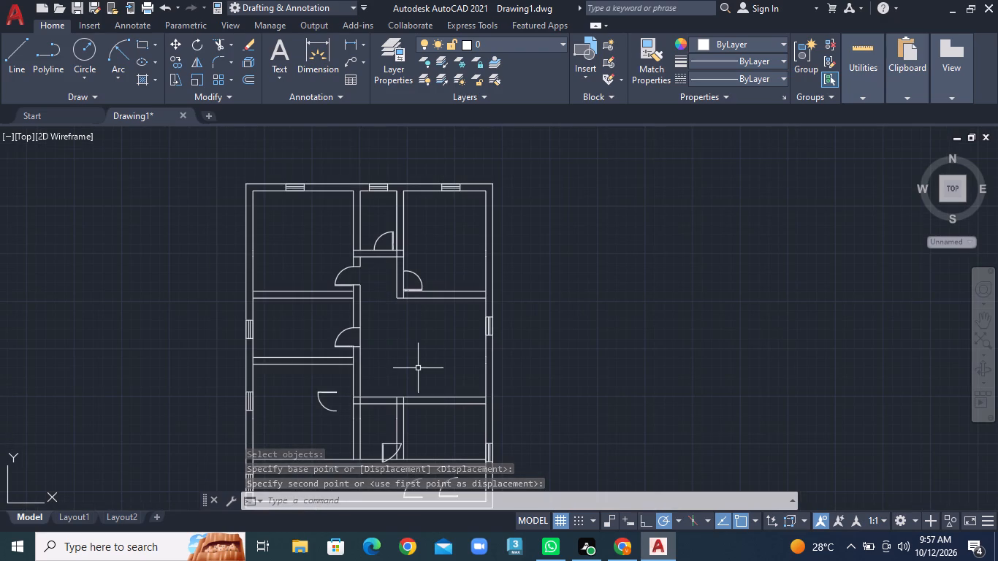
middle_click_drag(412, 366, 403, 288)
scroll(335, 299, "up", 1)
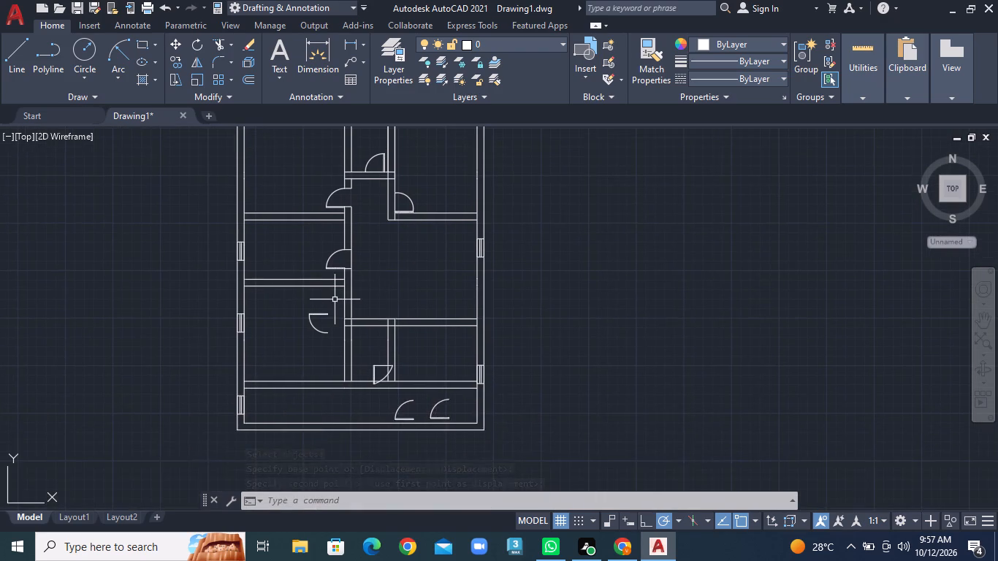
scroll(335, 299, "up", 1)
left_click(167, 38)
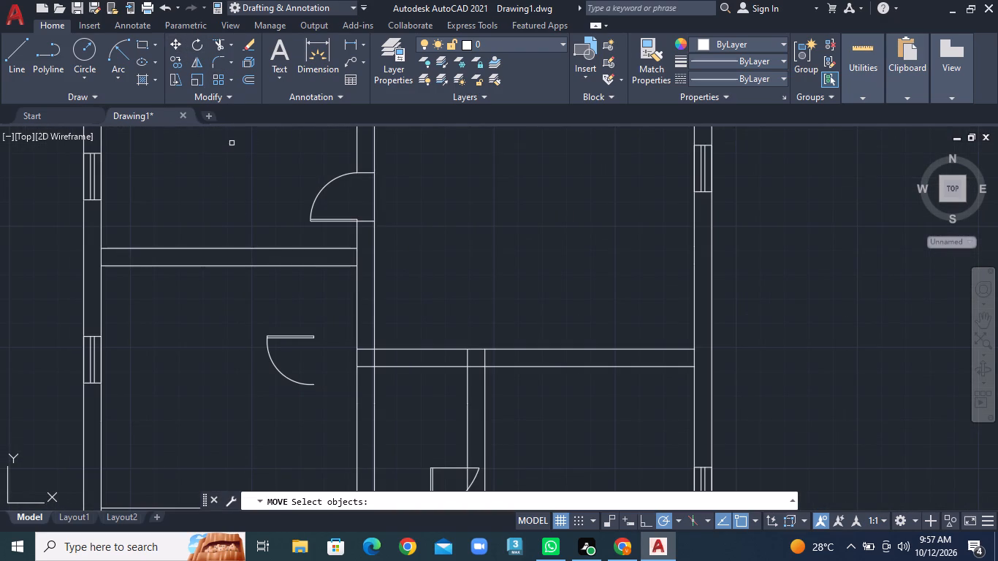
left_click(224, 310)
left_click(338, 420)
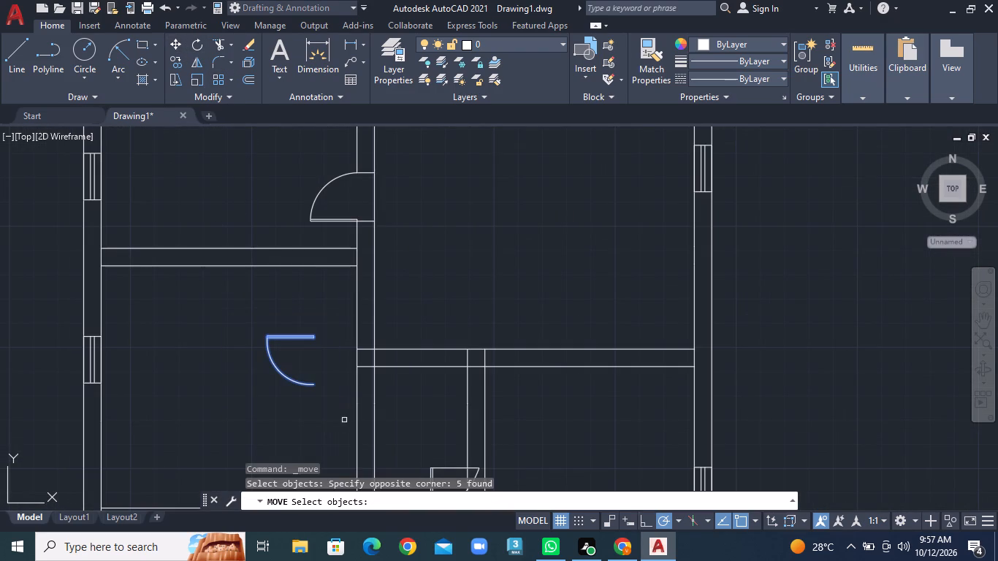
right_click(332, 417)
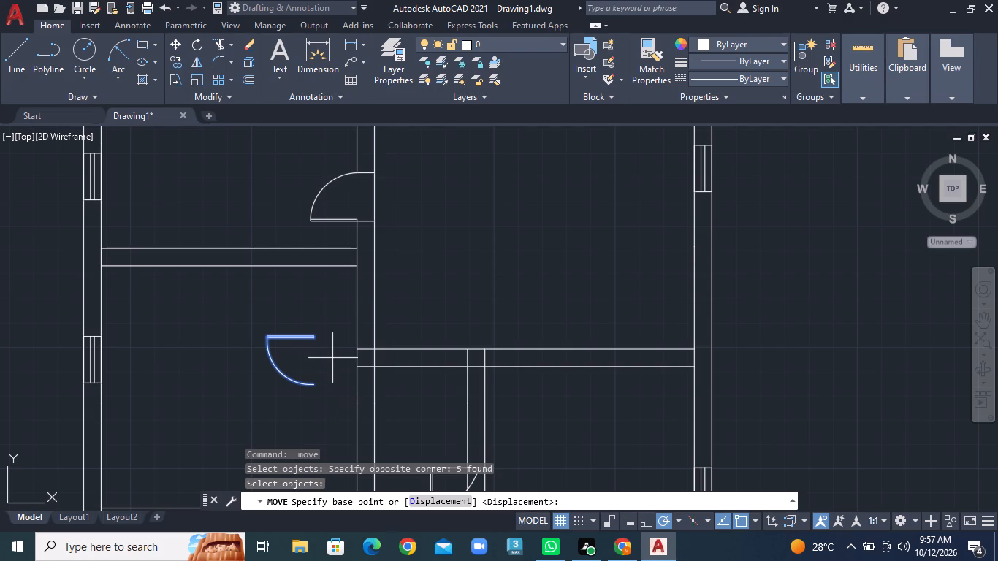
left_click(312, 389)
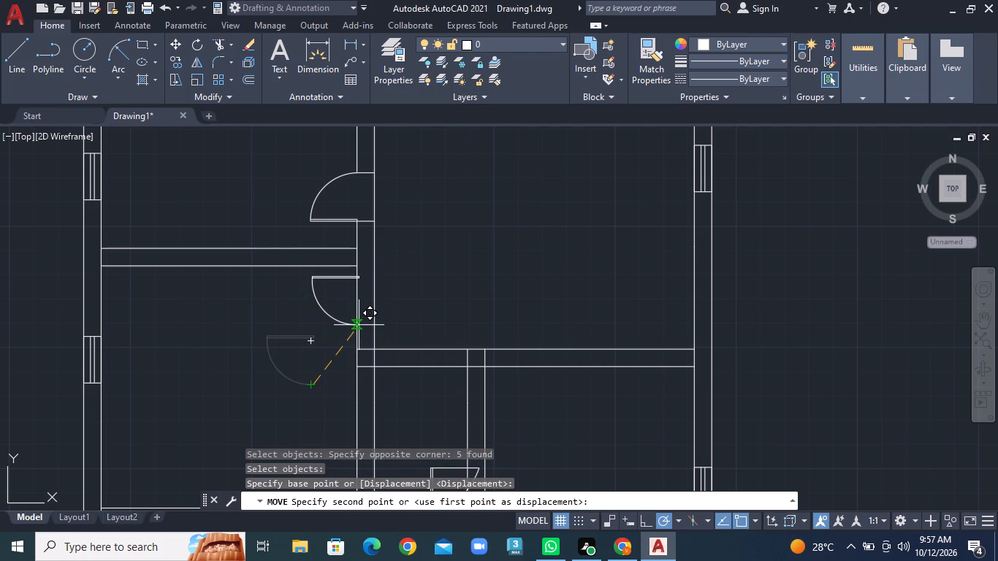
left_click(357, 324)
Move the whole door in the narrow room above the bottom strip, by its leaf's upper left corner, to the top wall's underside near the left wall.
scroll(470, 397, "down", 2)
middle_click_drag(514, 420, 381, 267)
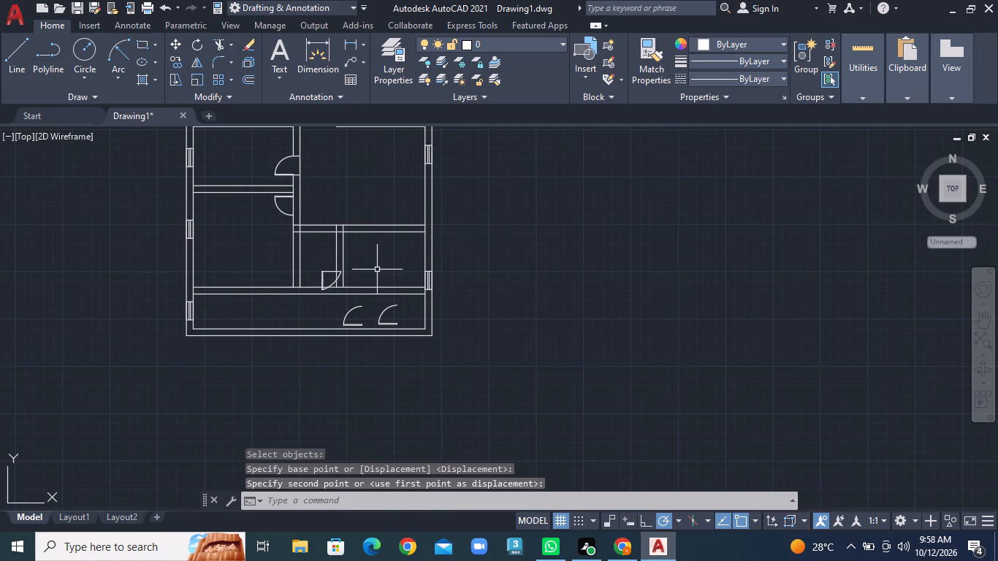
scroll(340, 253, "up", 5)
middle_click(339, 284)
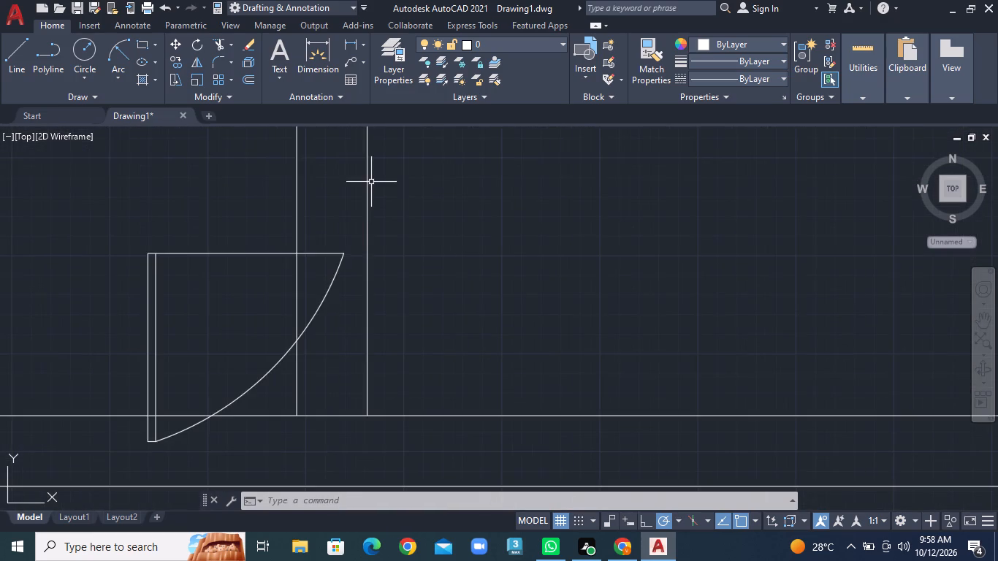
scroll(374, 200, "down", 2)
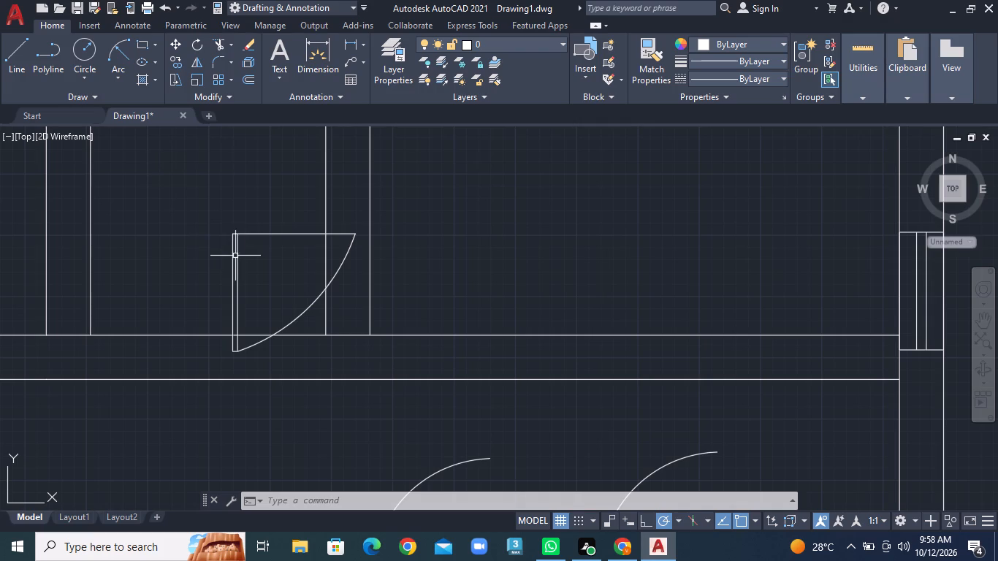
left_click(237, 256)
left_click(231, 252)
left_click(266, 233)
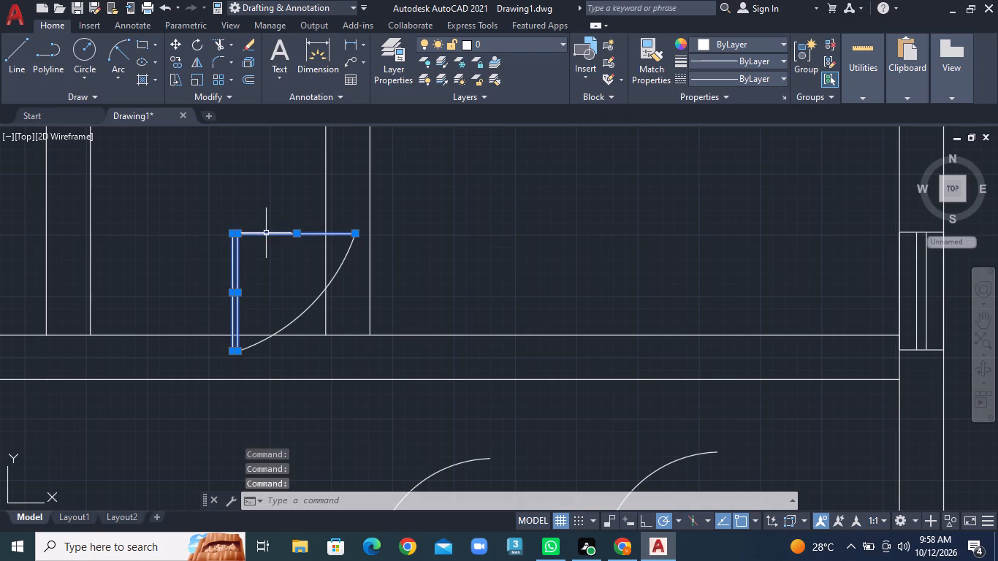
left_click(305, 310)
scroll(240, 245, "up", 3)
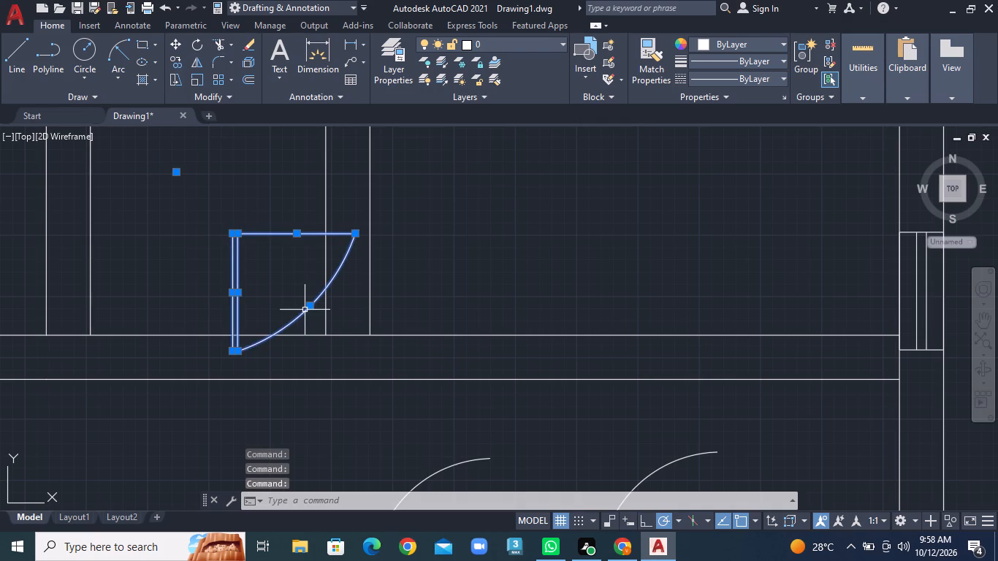
scroll(292, 318, "up", 2)
scroll(194, 346, "down", 2)
middle_click_drag(229, 423, 272, 241)
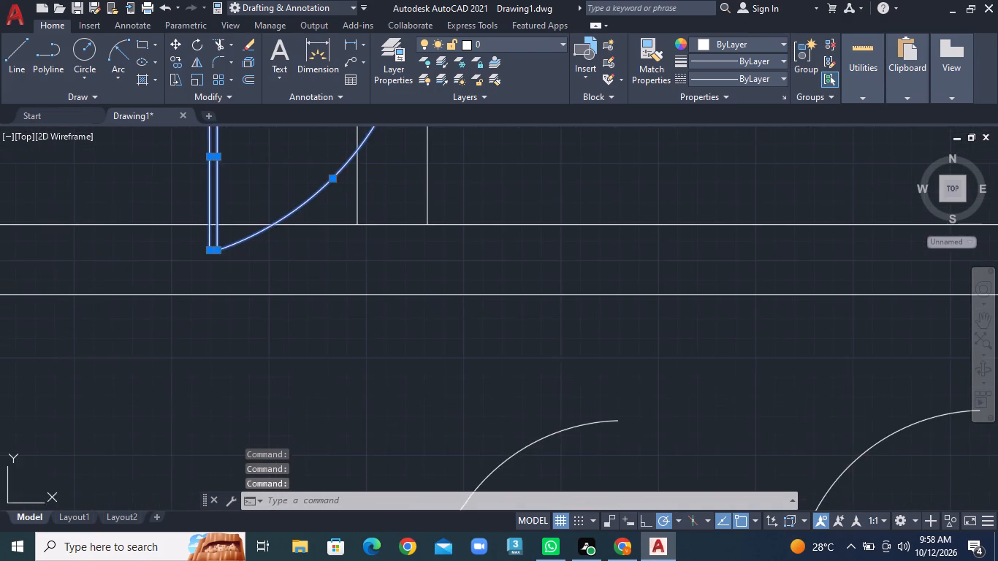
scroll(222, 272, "up", 4)
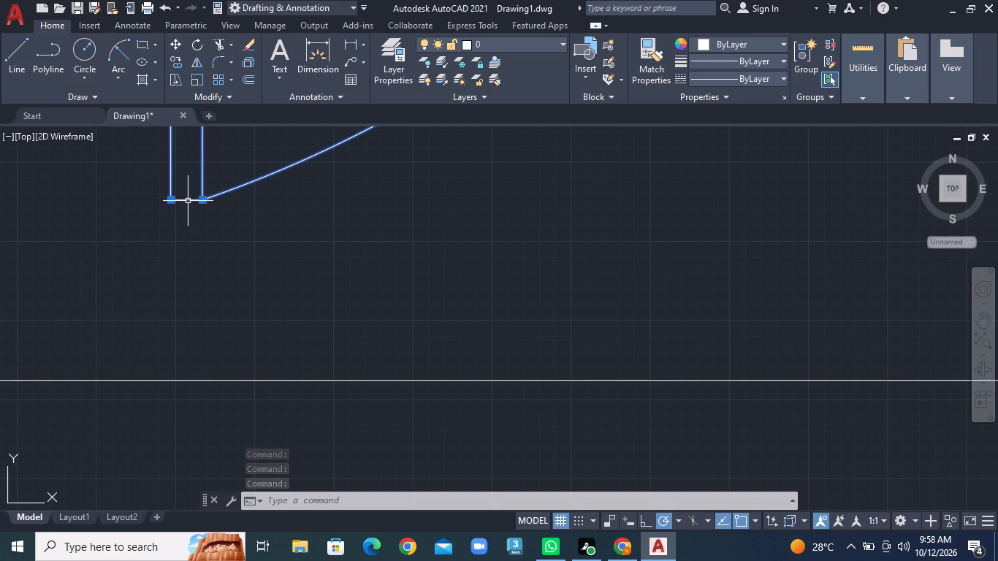
left_click(188, 201)
scroll(235, 202, "down", 4)
middle_click_drag(235, 205, 259, 516)
scroll(286, 314, "up", 3)
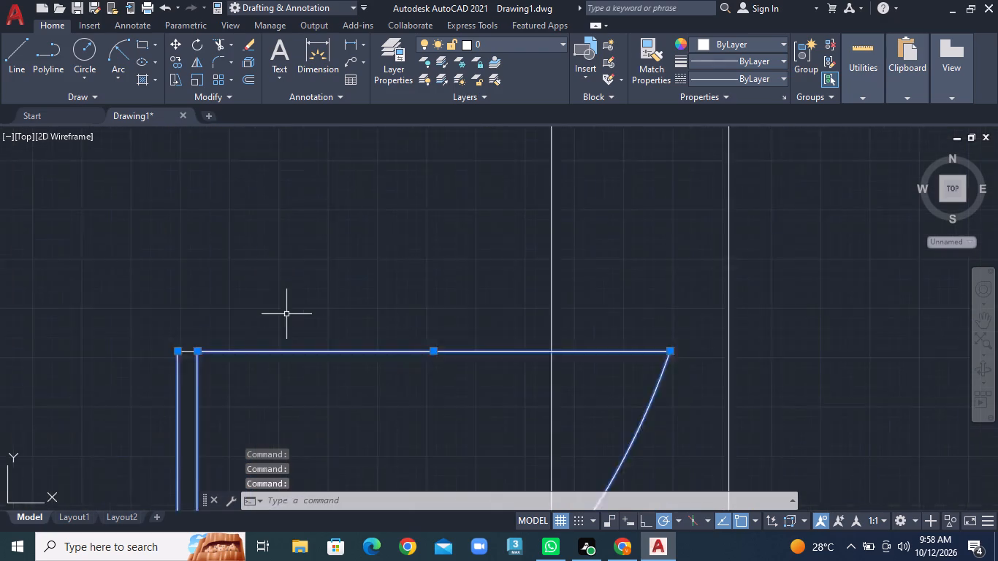
scroll(229, 326, "up", 1)
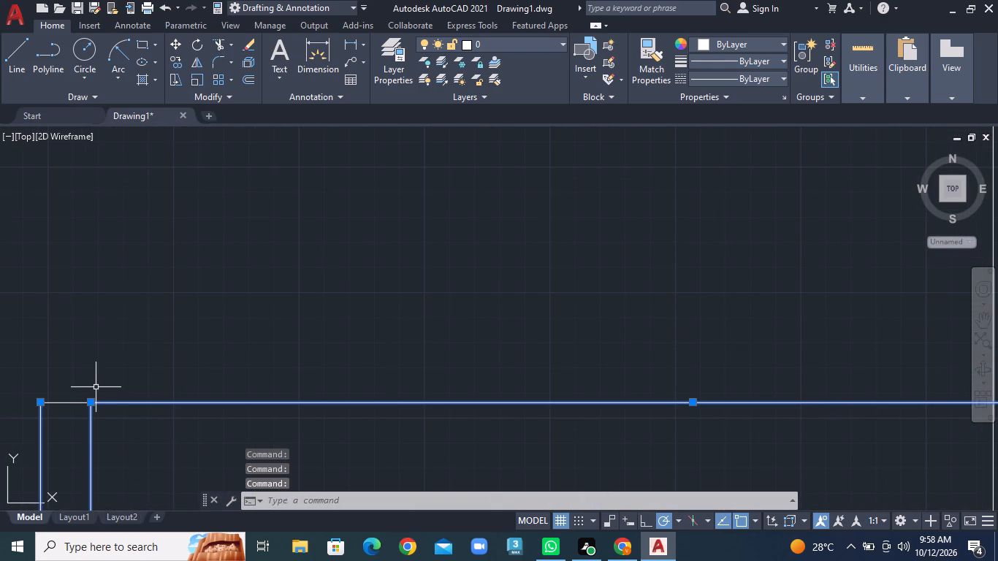
left_click(69, 402)
scroll(265, 345, "down", 8)
scroll(397, 394, "down", 1)
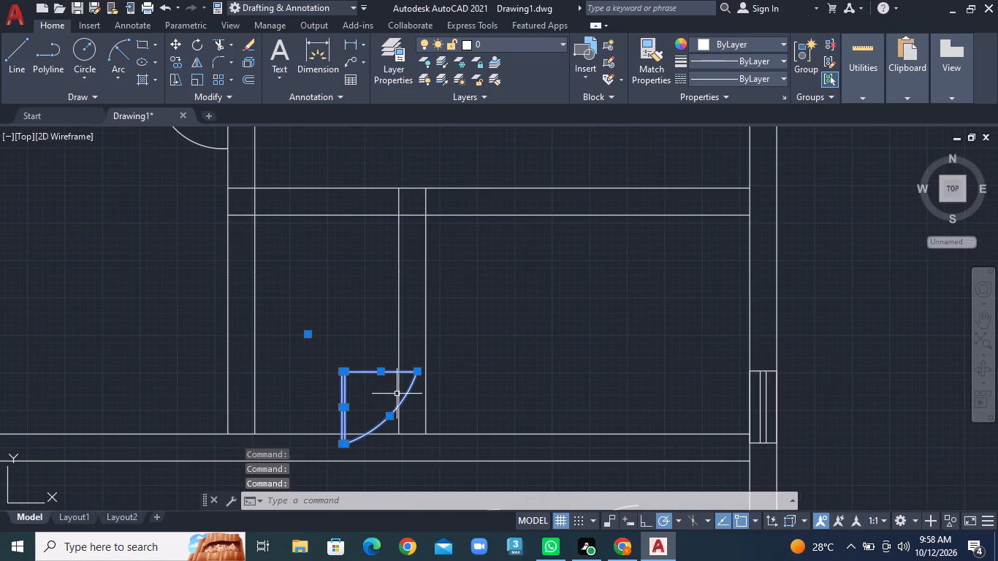
left_click(172, 41)
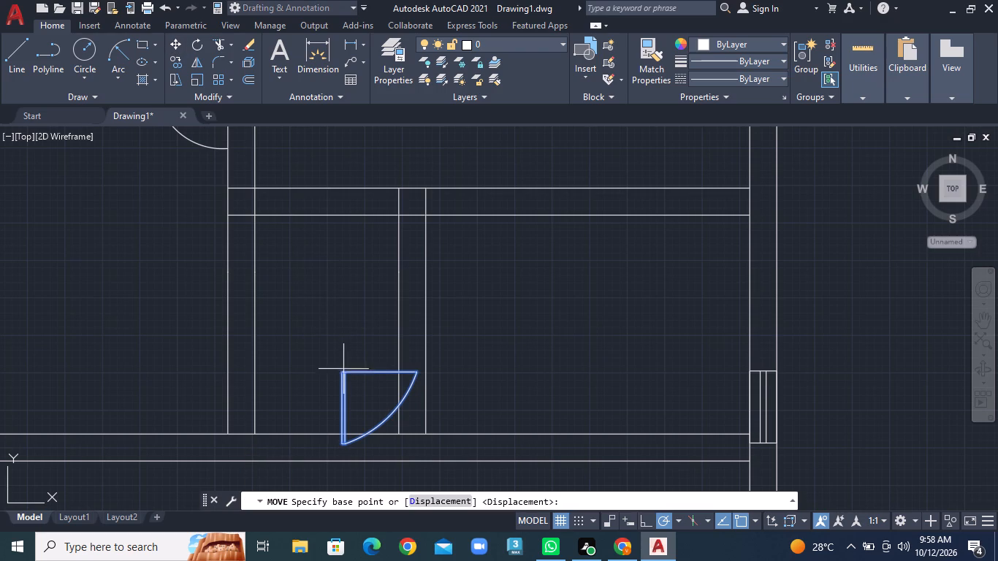
left_click(339, 375)
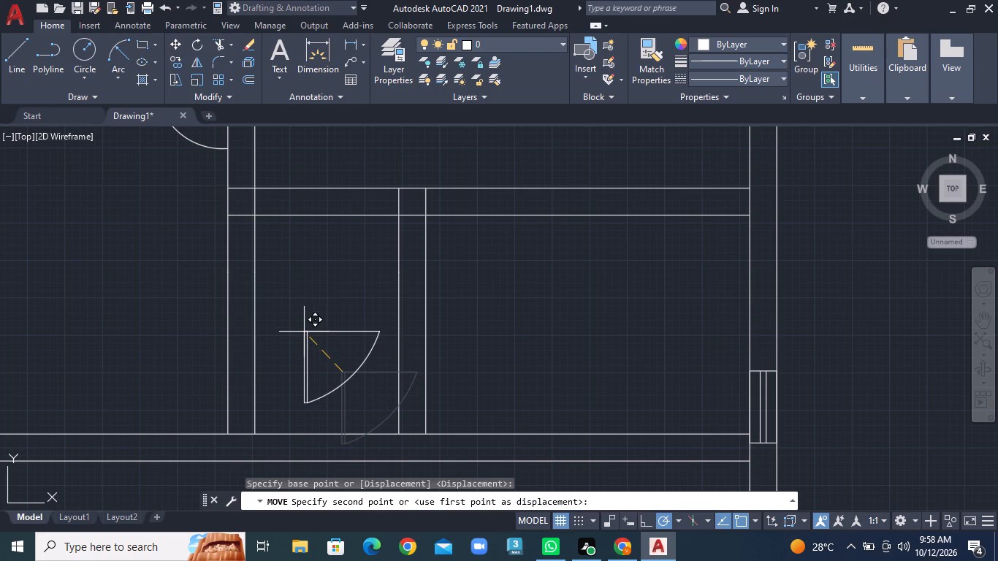
left_click(262, 216)
Erase the two loose doors in the bottom strip.
scroll(410, 337, "down", 3)
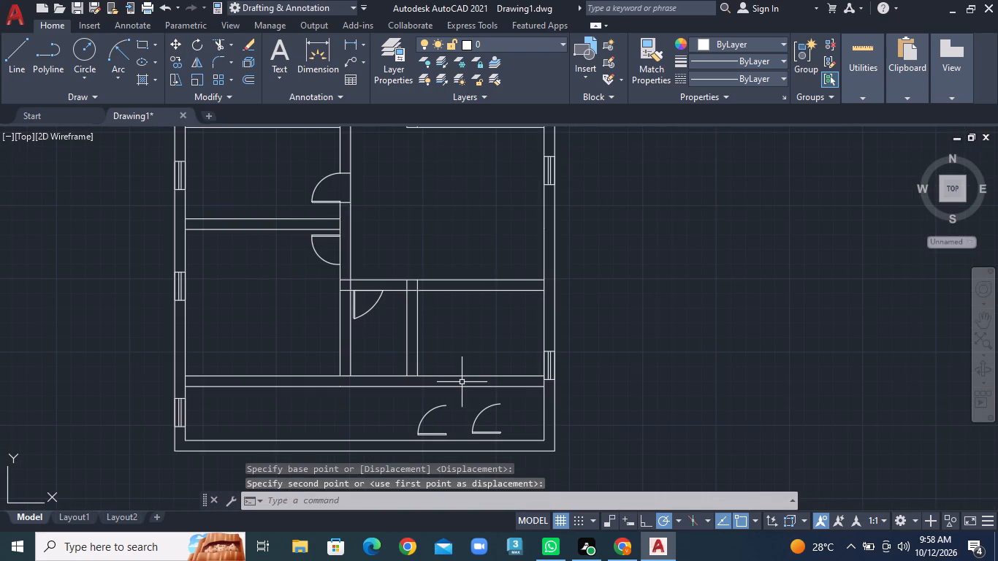
middle_click_drag(457, 381, 324, 240)
middle_click(308, 216)
scroll(299, 272, "up", 1)
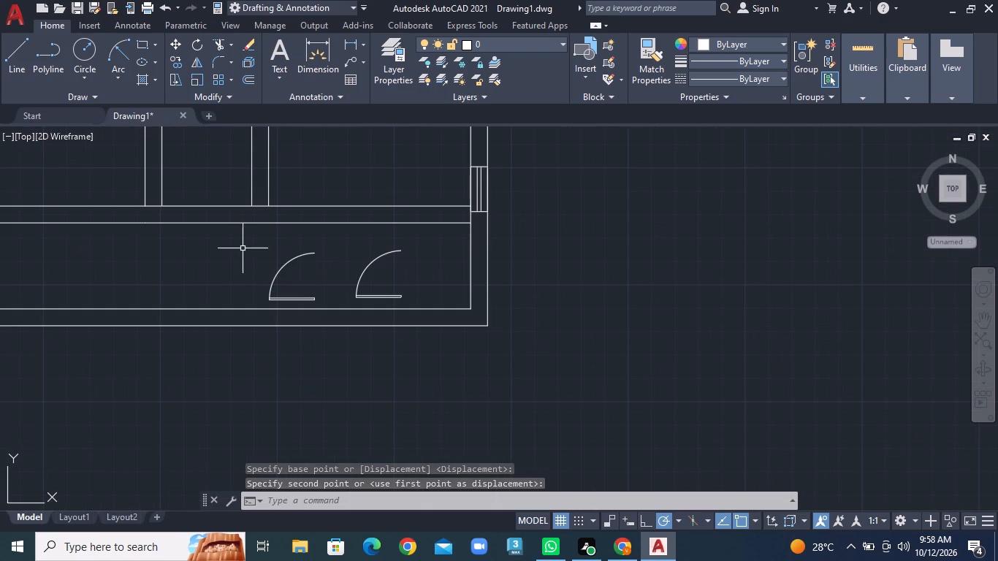
left_click(240, 232)
left_click(419, 300)
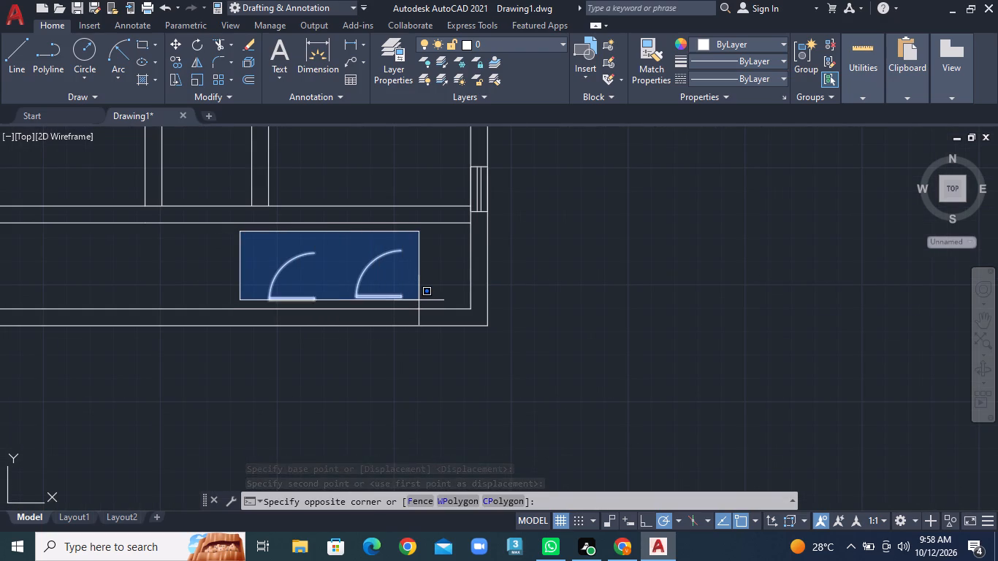
right_click(419, 300)
left_click(458, 289)
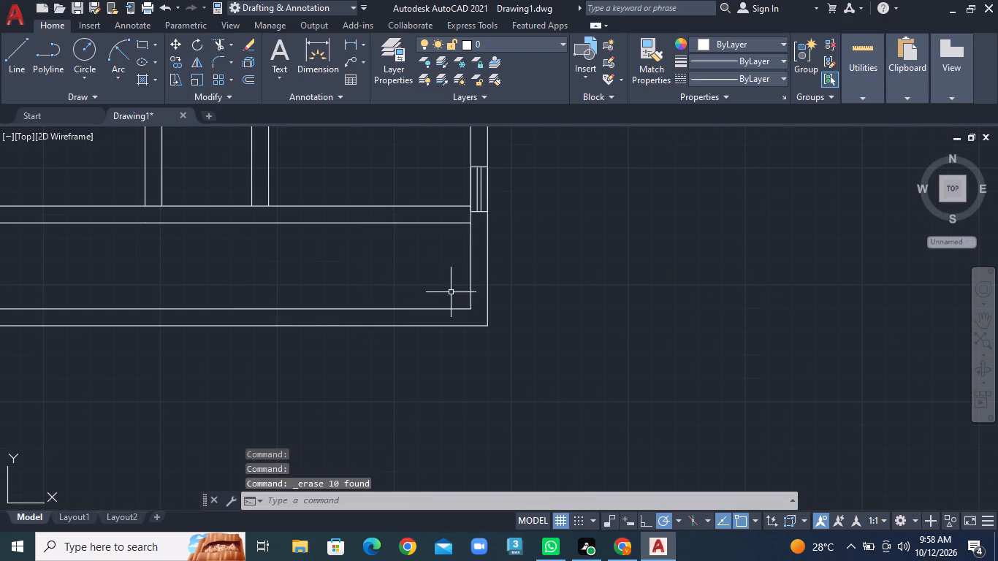
Draw a 2' vertical line near the bottom strip's right end and a 2' horizontal line leftward from its lower end.
left_click(6, 51)
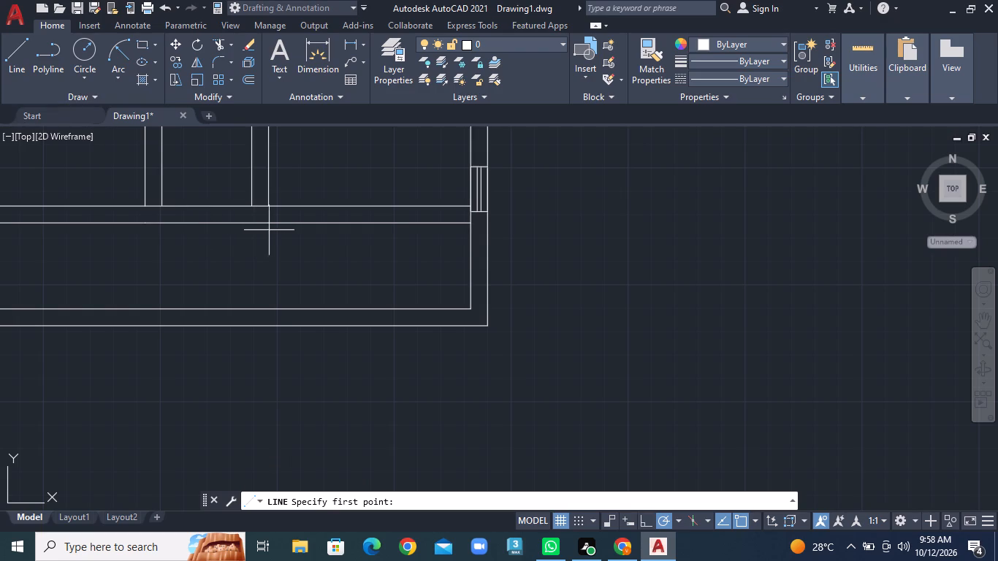
left_click(439, 293)
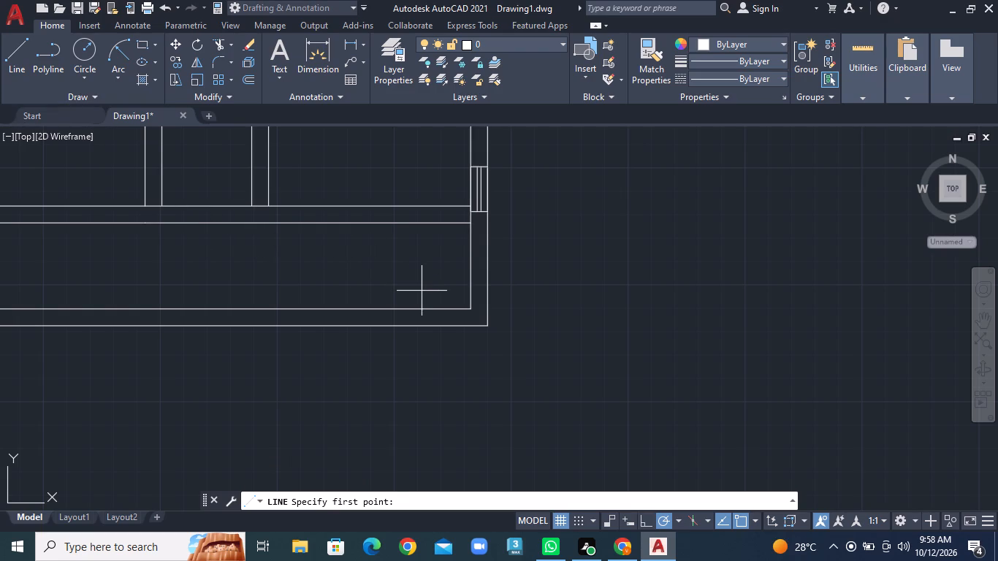
type("2'")
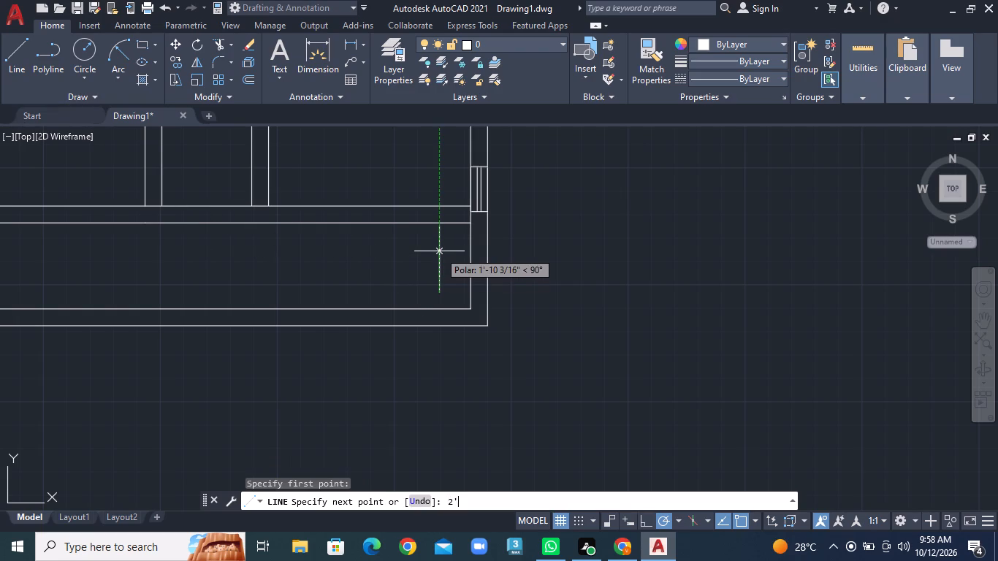
key("Return")
key("Escape")
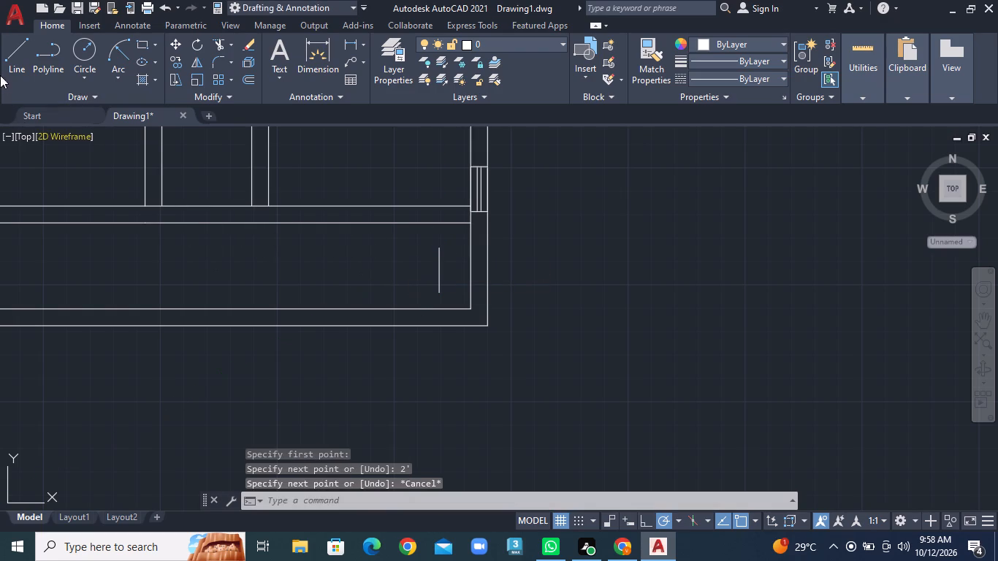
left_click(9, 69)
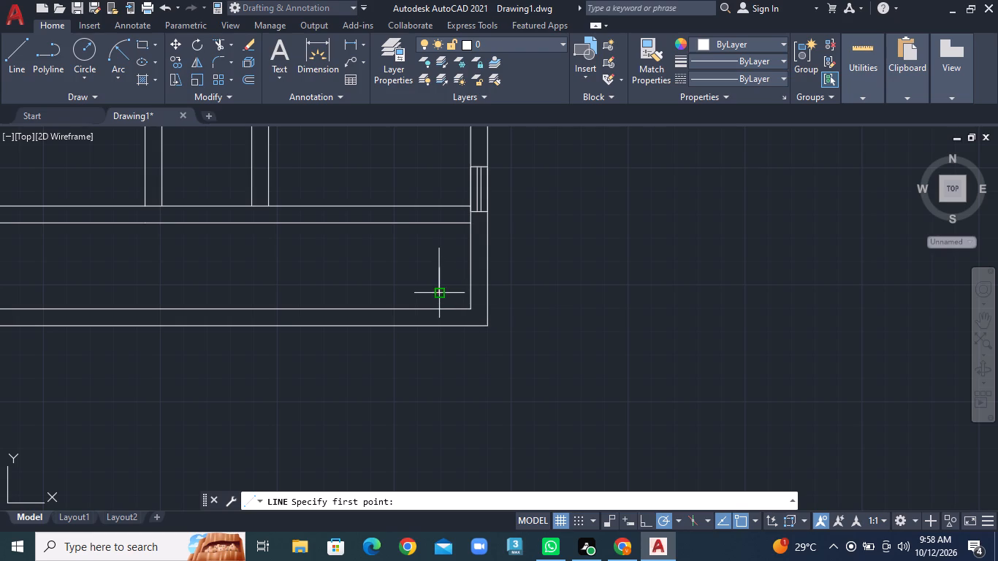
left_click(440, 297)
type("2'")
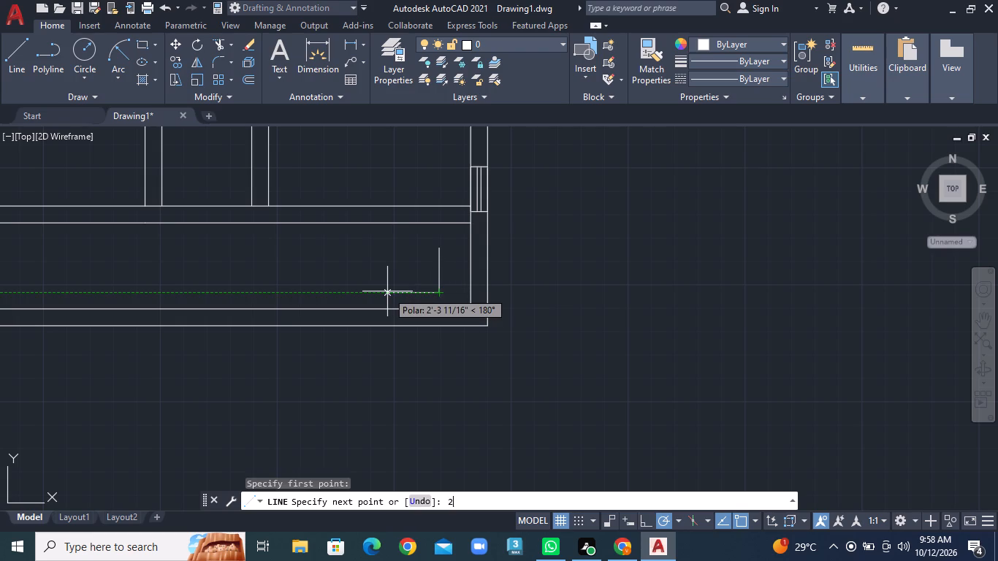
key("Return")
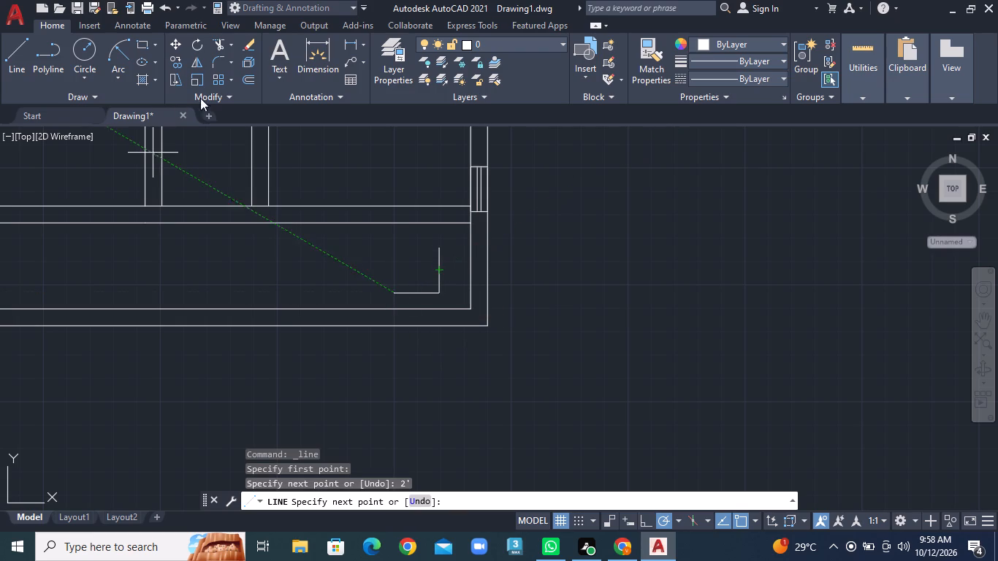
Offset the new vertical line 1" to its right to give the door leaf its thickness.
left_click(244, 81)
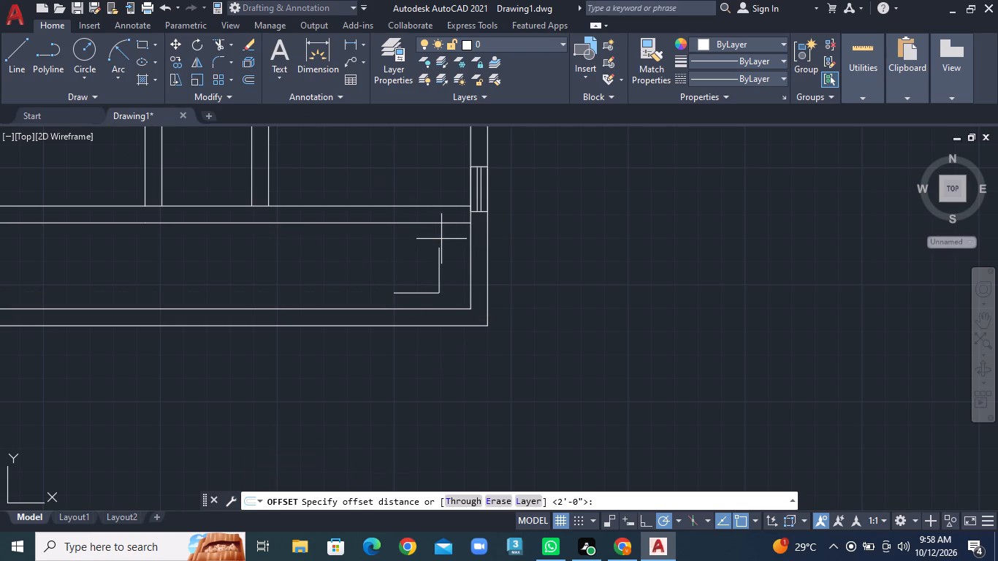
type("1\"")
key("Return")
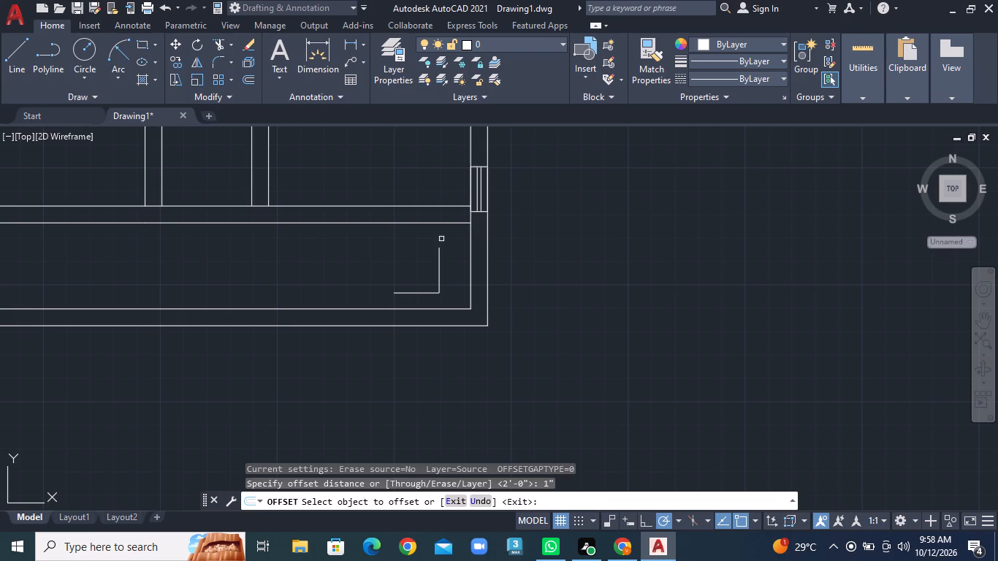
left_click(439, 275)
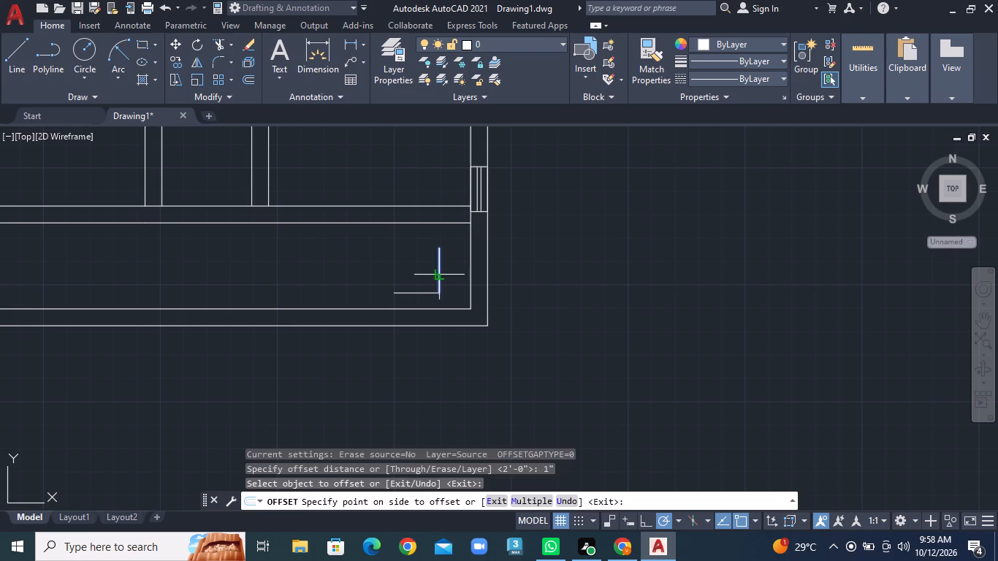
left_click(460, 275)
Close the door leaf's top and bottom ends with short lines between its two vertical edges.
left_click(7, 58)
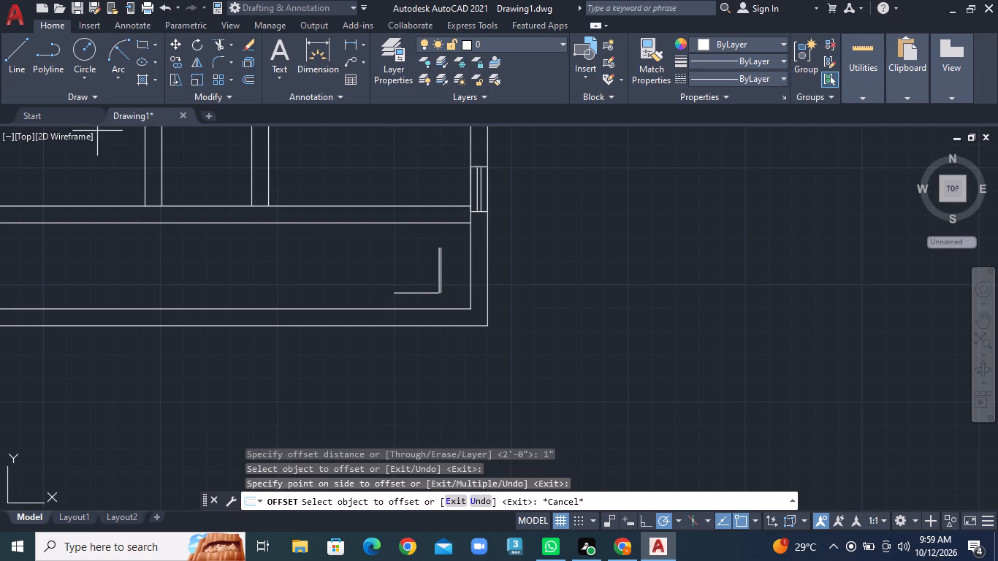
scroll(397, 249, "up", 2)
scroll(486, 266, "up", 2)
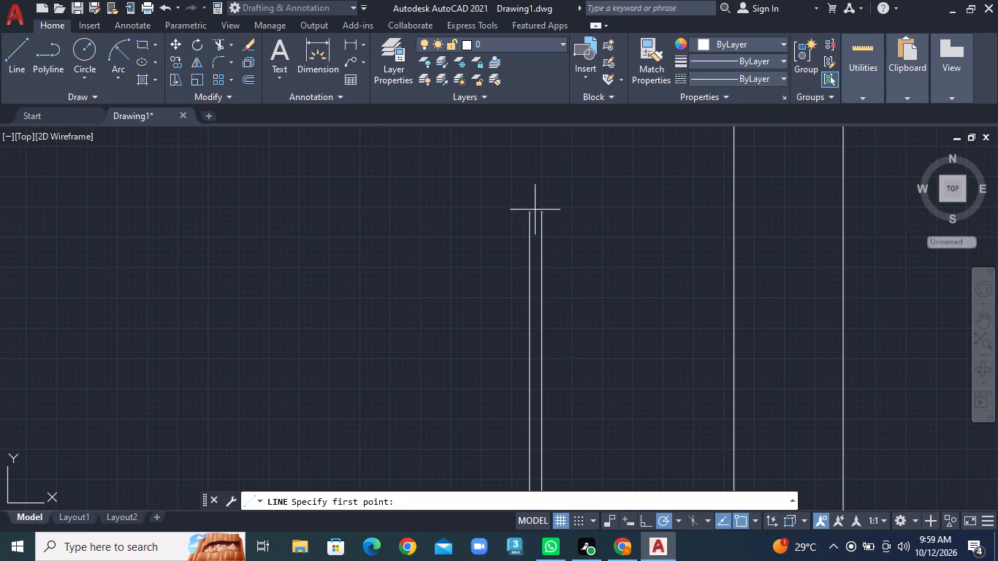
left_click(529, 213)
left_click(544, 213)
right_click(544, 213)
left_click(558, 221)
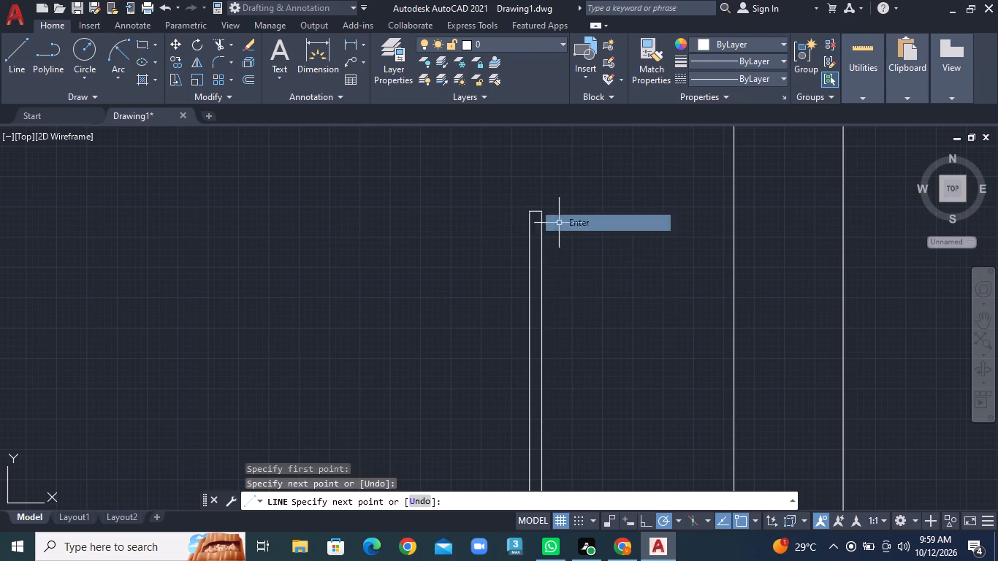
right_click(563, 348)
left_click(618, 88)
middle_click_drag(615, 354, 598, 335)
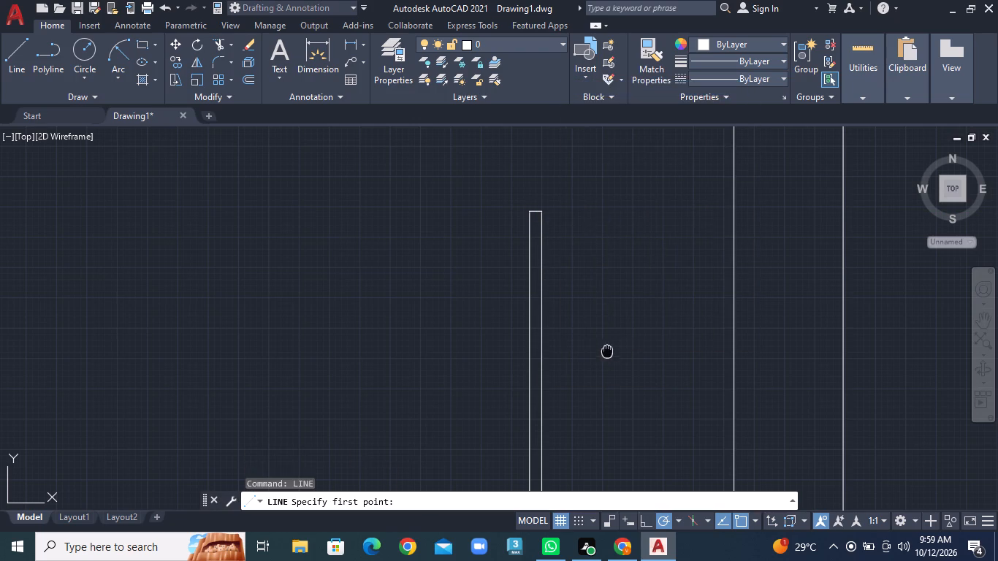
middle_click_drag(598, 335, 573, 209)
scroll(468, 351, "up", 2)
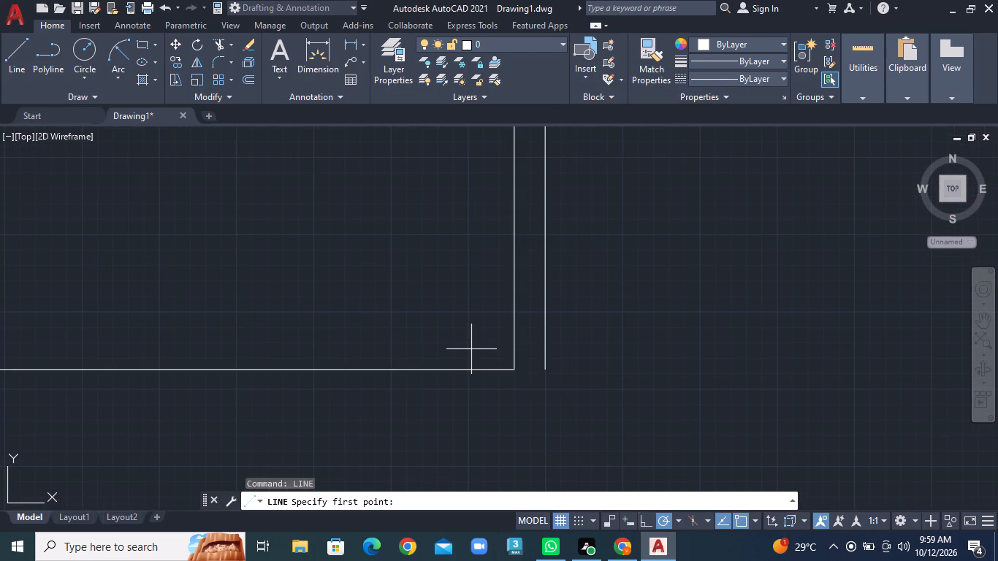
left_click(512, 370)
left_click(549, 368)
right_click(549, 368)
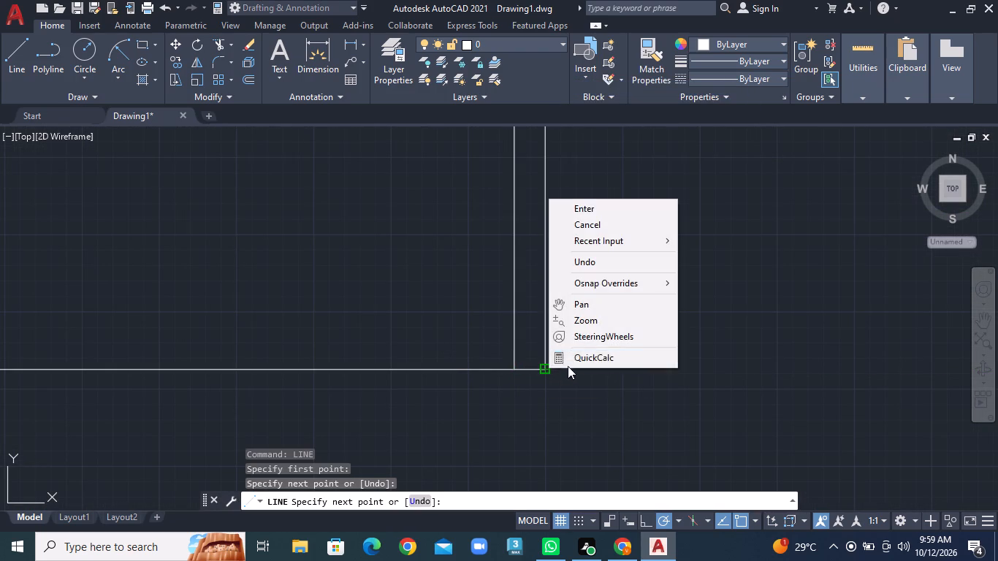
left_click(590, 215)
Draw the door swing as a start-end-radius arc from the leaf's upper left corner to the horizontal line's left end.
scroll(250, 308, "down", 2)
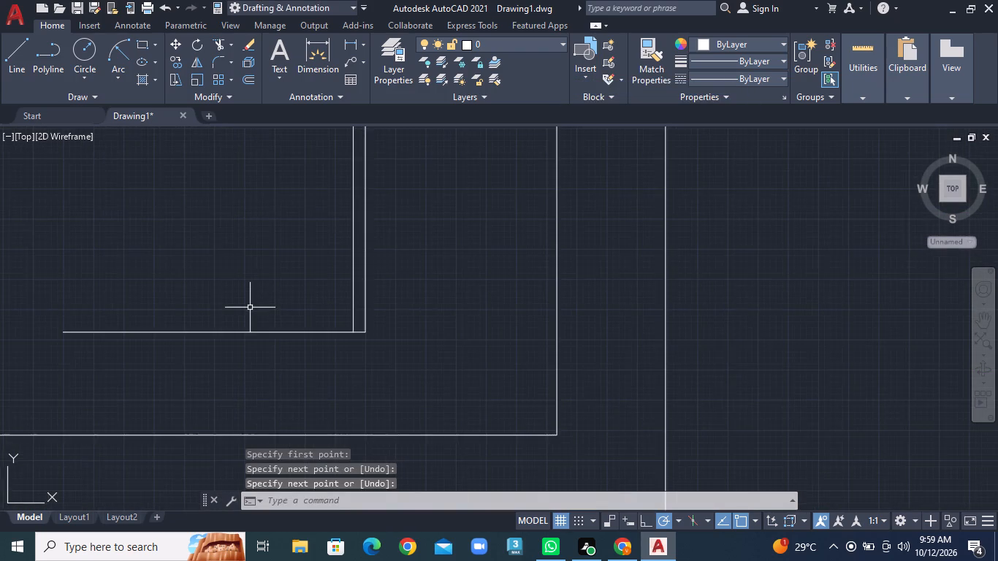
scroll(250, 308, "down", 2)
middle_click_drag(250, 308, 407, 327)
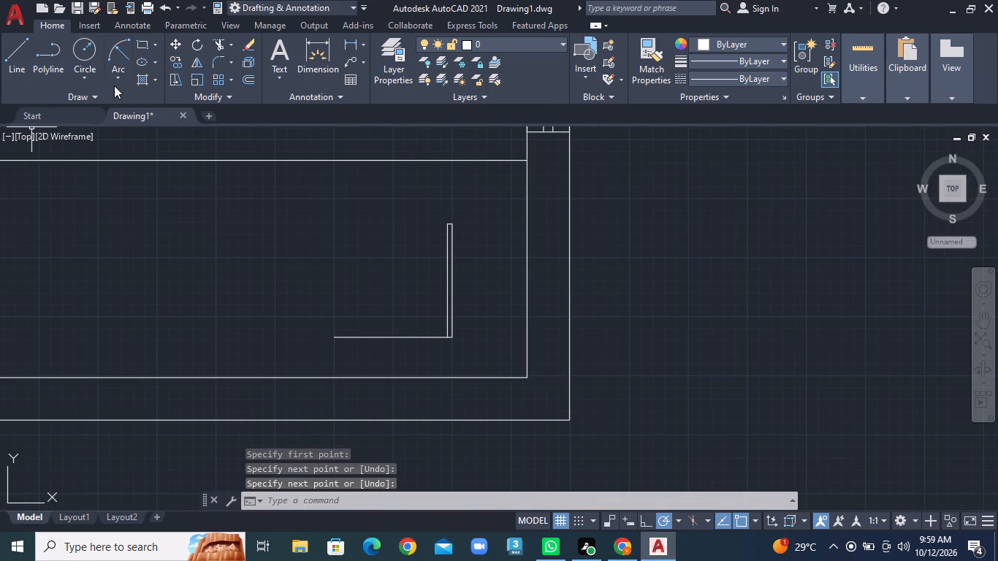
left_click(116, 80)
left_click(167, 287)
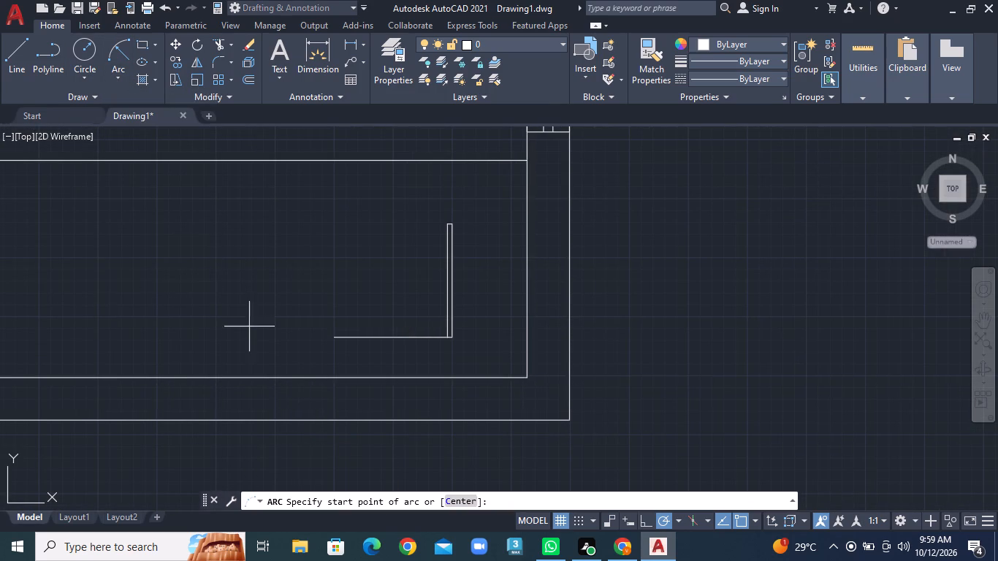
scroll(340, 329, "up", 1)
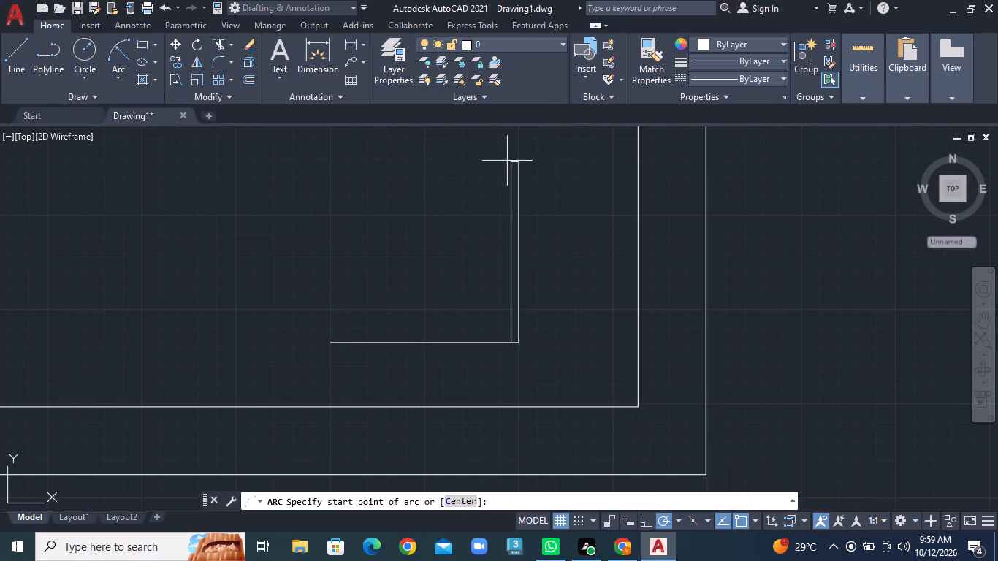
left_click(510, 160)
left_click(335, 345)
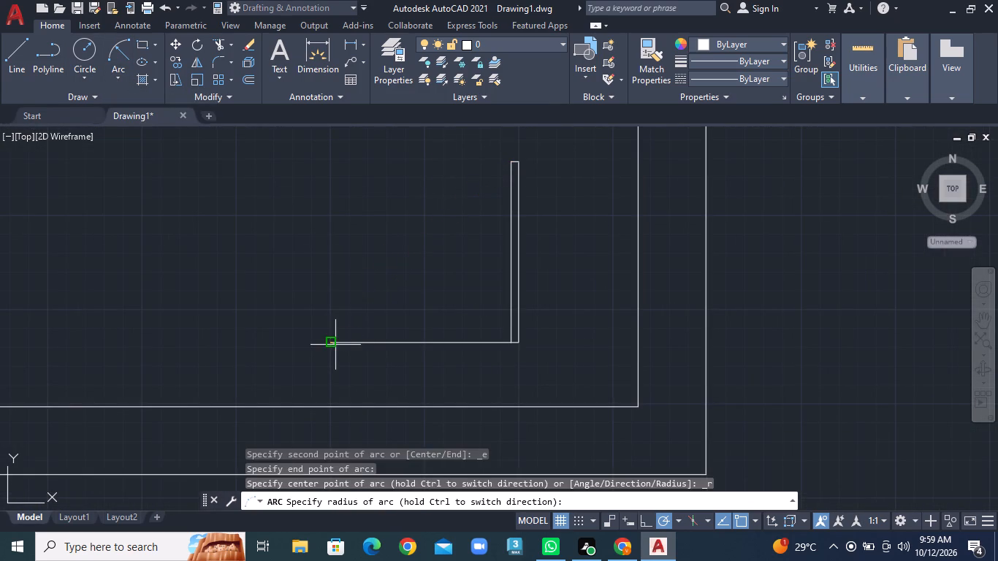
left_click(486, 230)
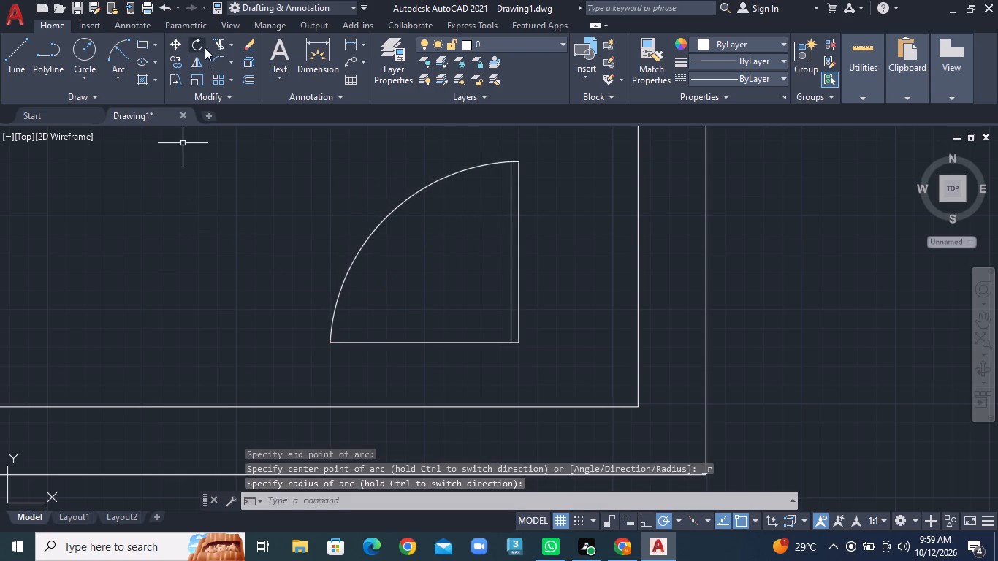
Trim away the horizontal base line between the swing arc and the door leaf.
left_click(231, 42)
left_click(238, 68)
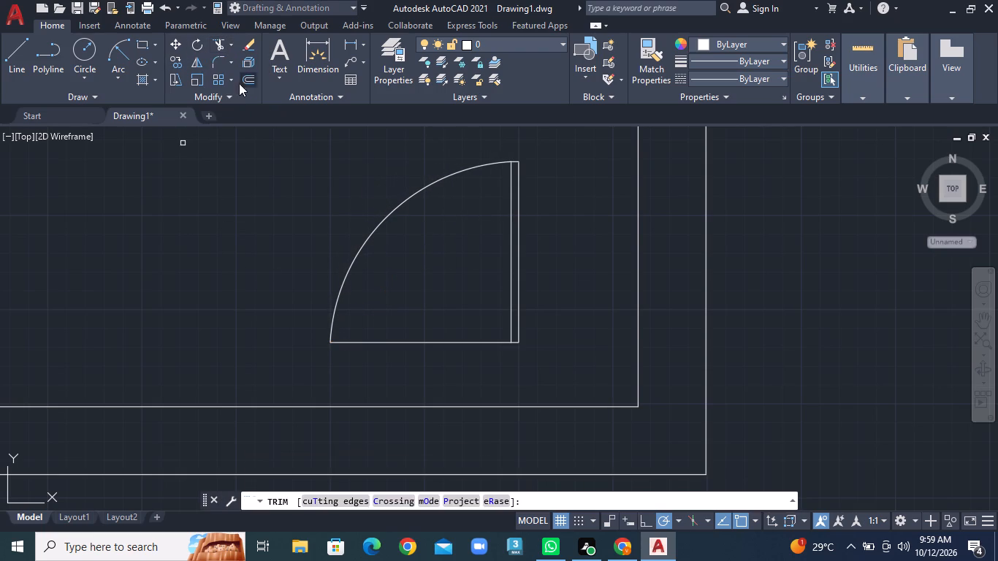
left_click(447, 308)
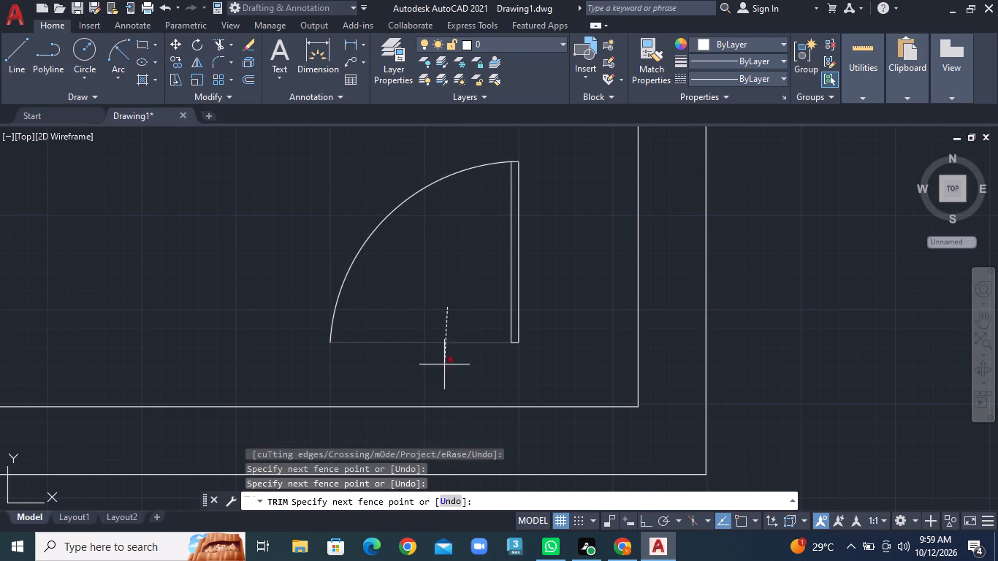
left_click(444, 366)
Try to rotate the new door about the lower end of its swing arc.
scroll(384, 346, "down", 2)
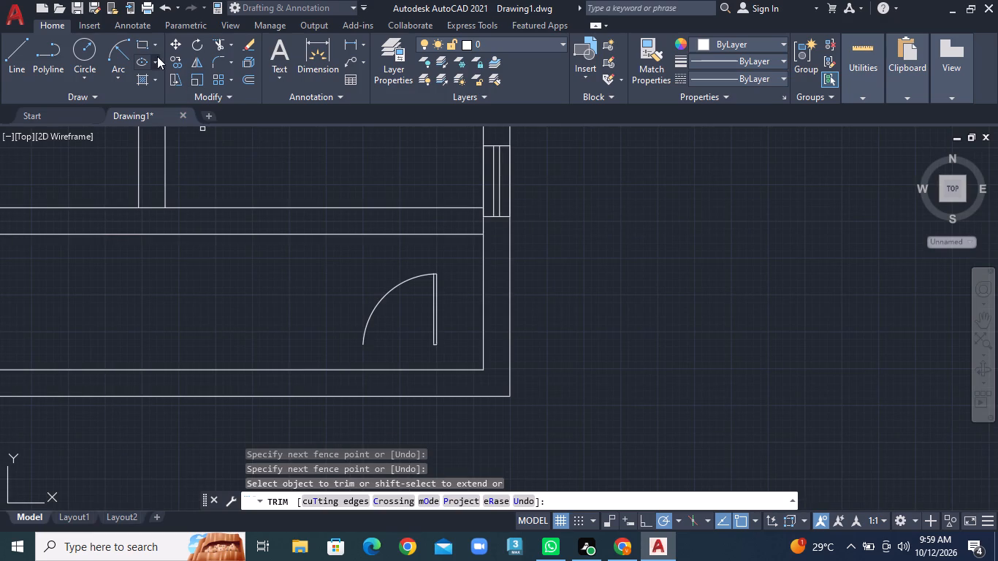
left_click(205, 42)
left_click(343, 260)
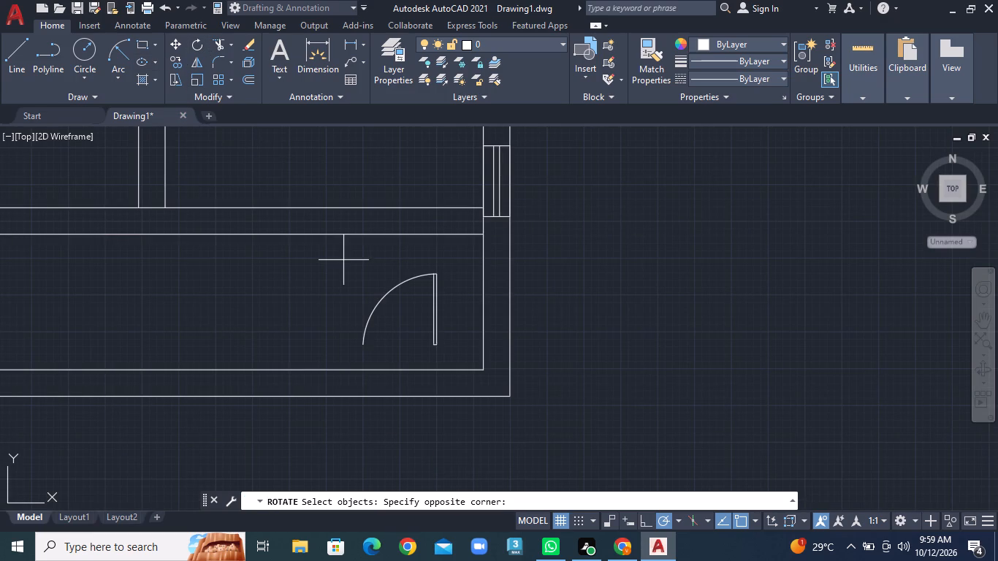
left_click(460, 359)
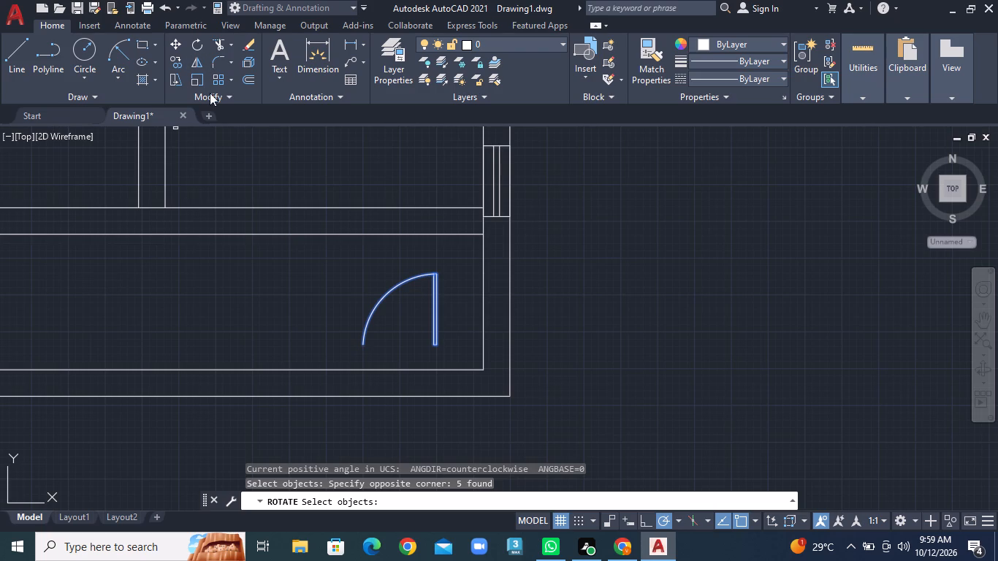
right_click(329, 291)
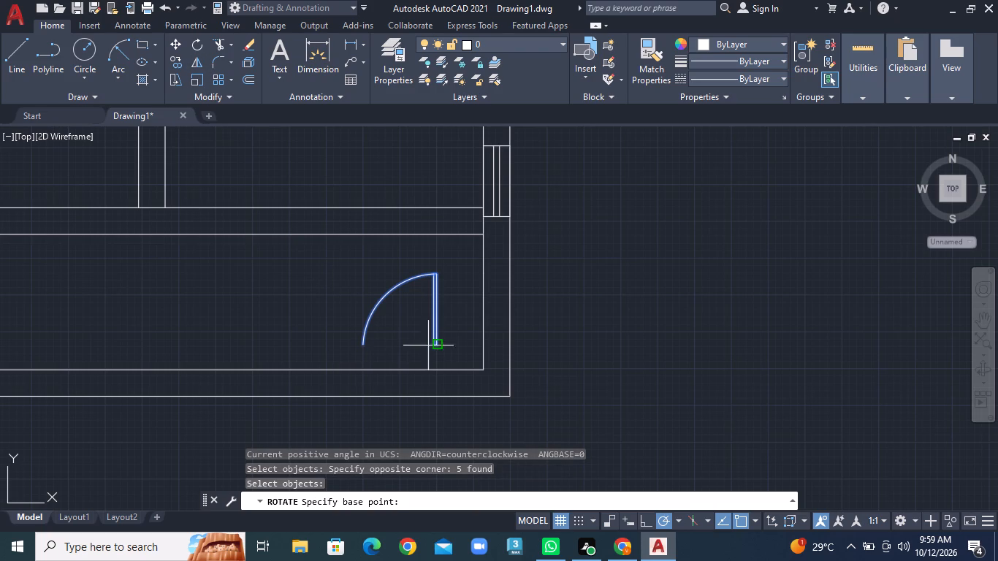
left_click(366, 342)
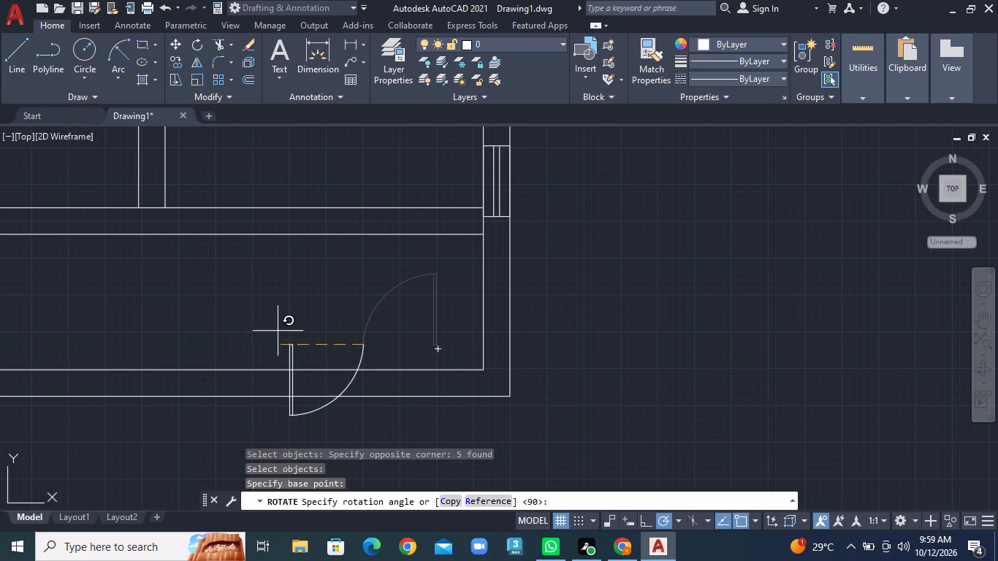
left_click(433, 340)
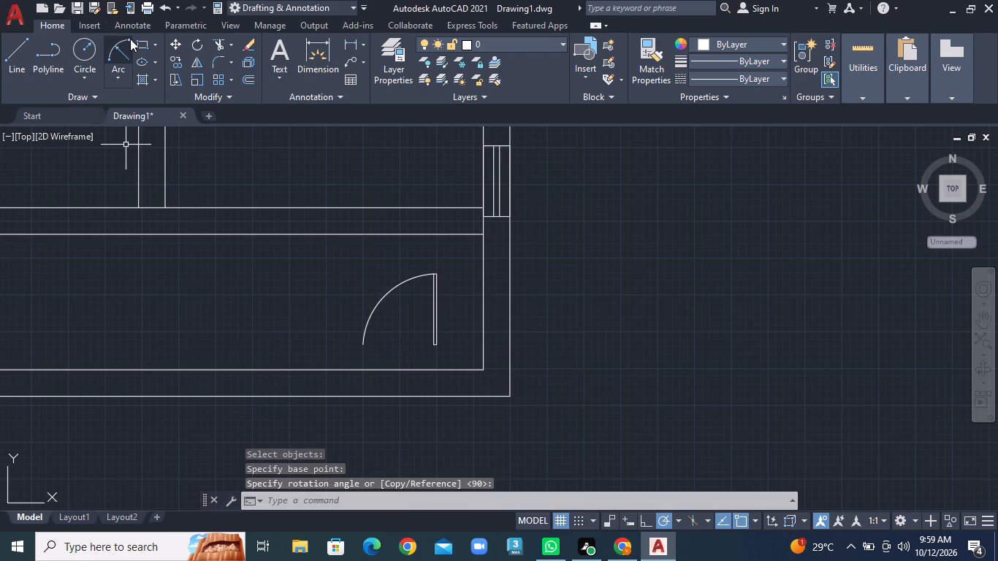
Left of the new door, draw a 2' horizontal line leftward and a 2' vertical line up from its left end.
left_click(12, 56)
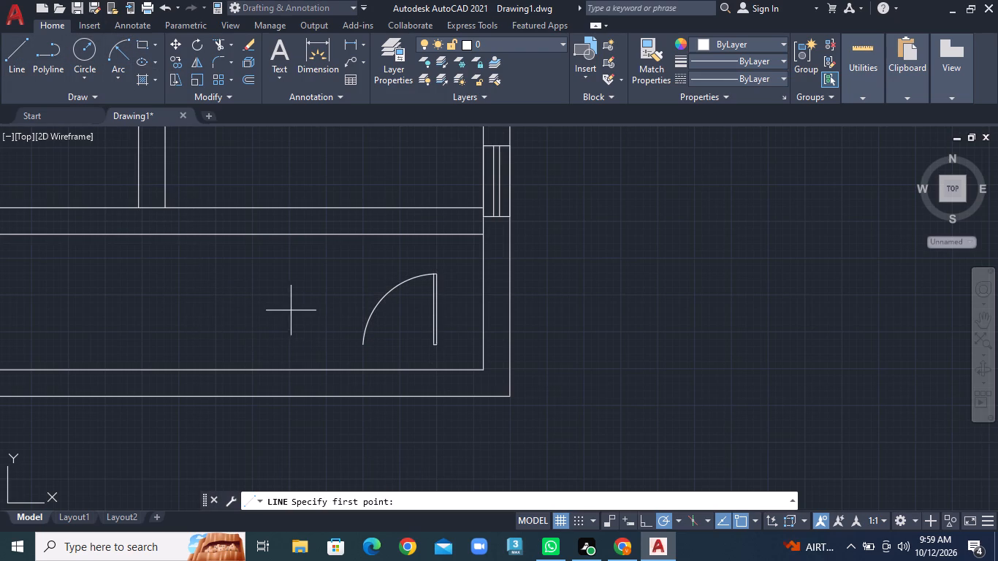
left_click(308, 343)
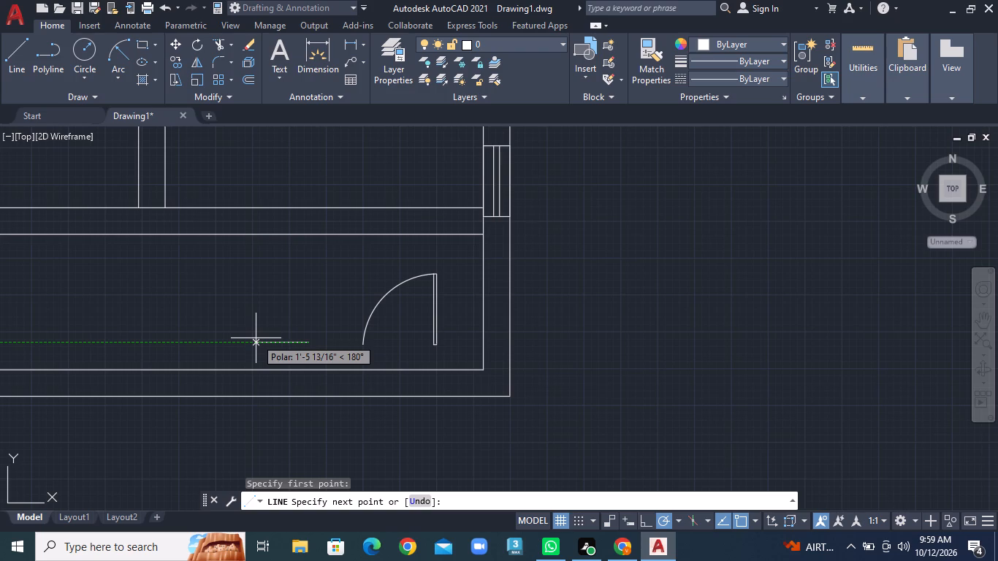
type("2'")
key("Return")
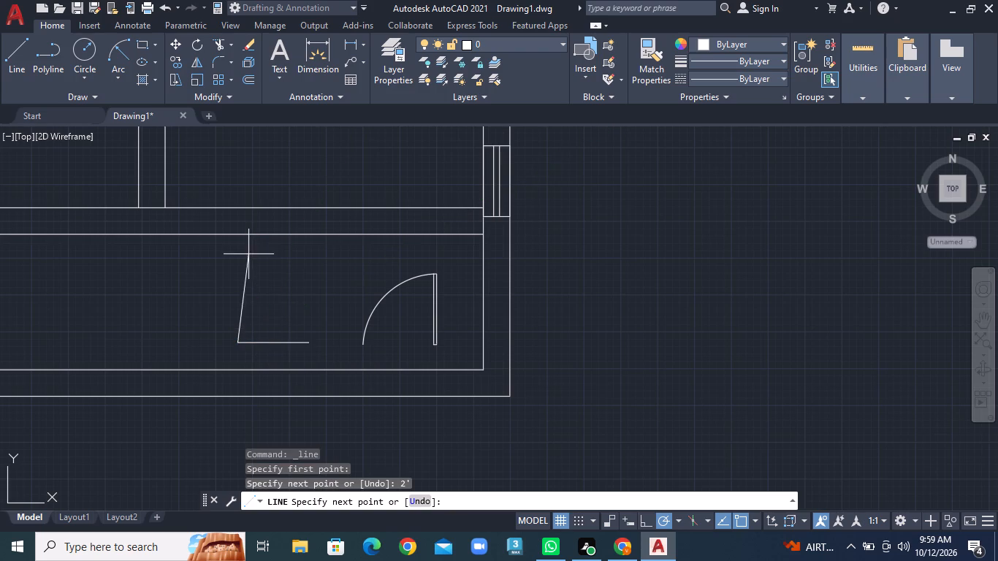
type("2'")
key("Return")
right_click(122, 294)
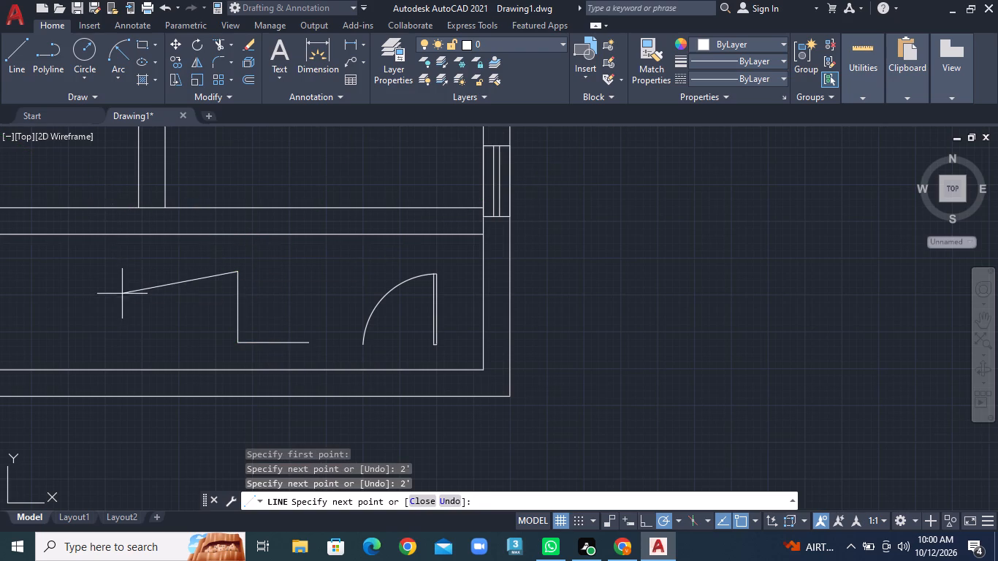
left_click(163, 304)
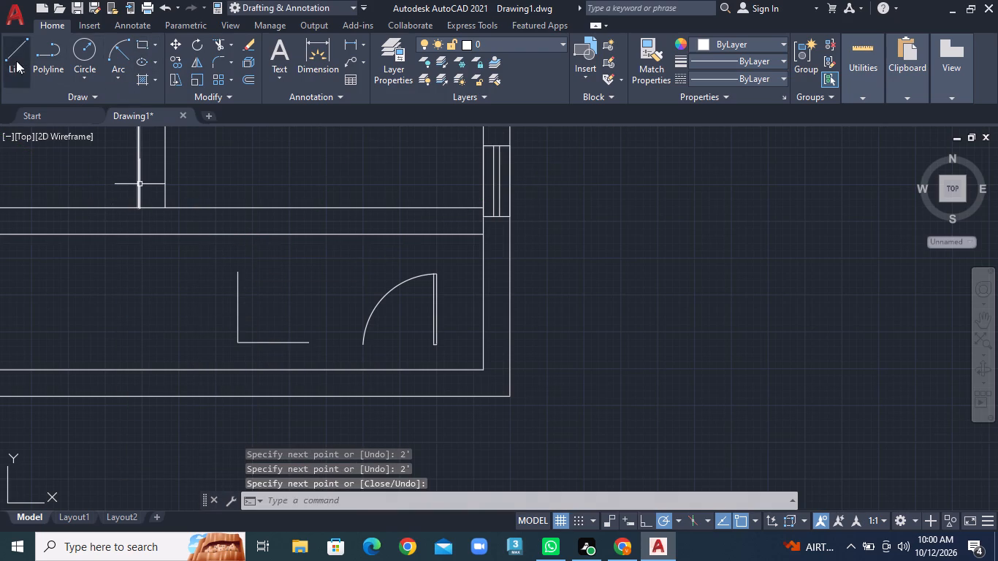
Offset the new 2' vertical line 1" to the right to form the door leaf.
left_click(251, 78)
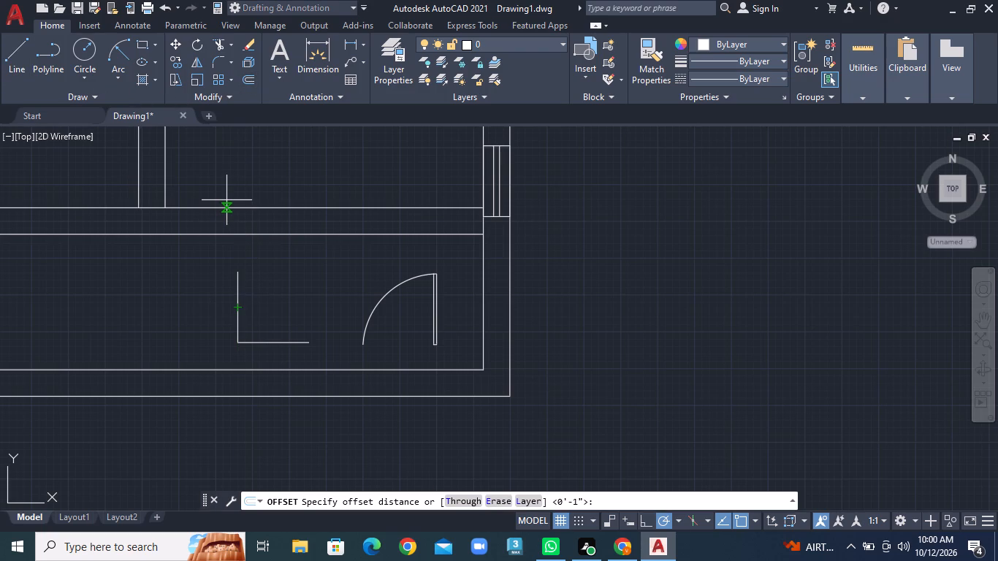
type("1\"")
key("Return")
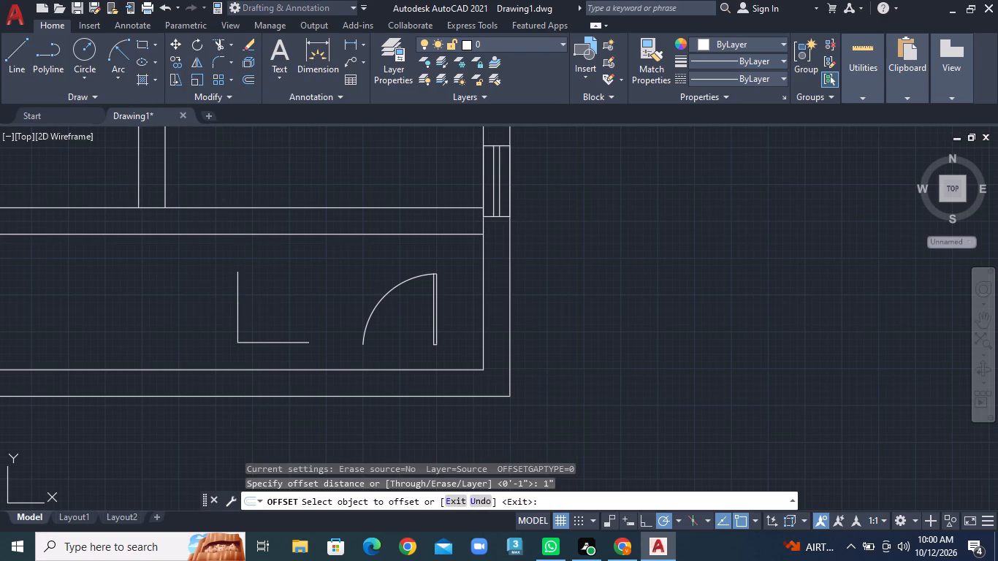
left_click(238, 310)
left_click(251, 310)
Close the top of the left door leaf with a short line between its two vertical lines.
scroll(253, 310, "up", 1)
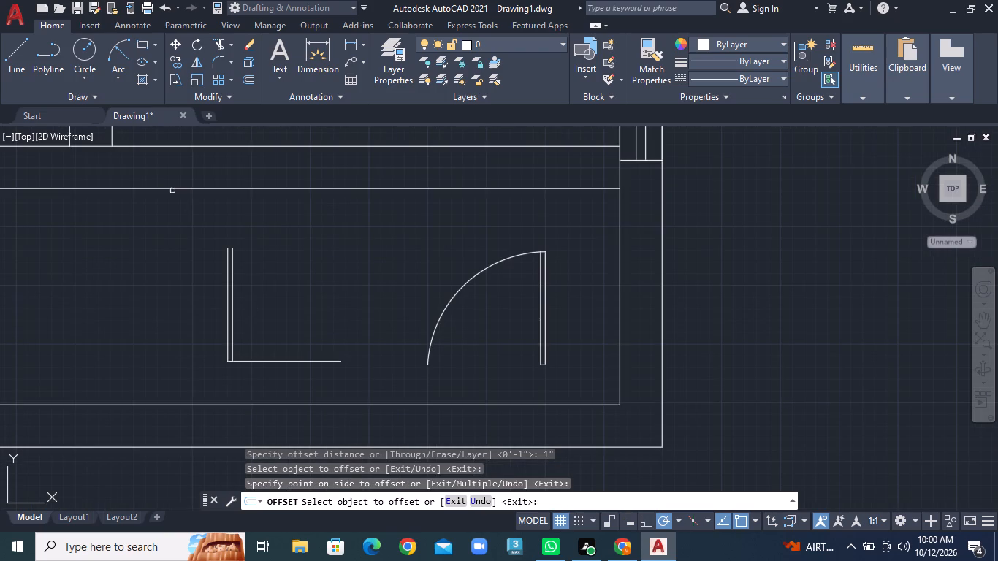
left_click(20, 64)
scroll(197, 199, "up", 2)
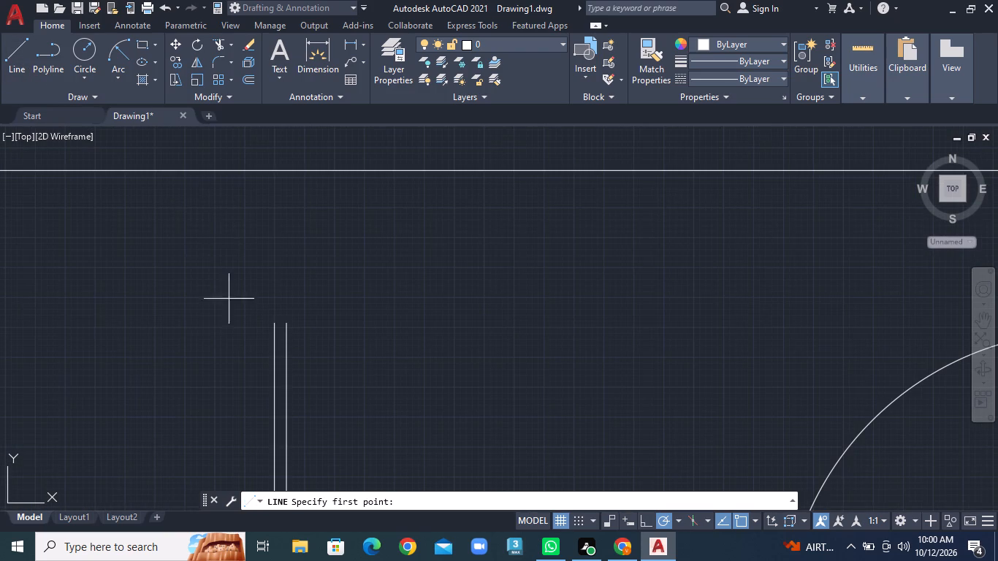
left_click(270, 324)
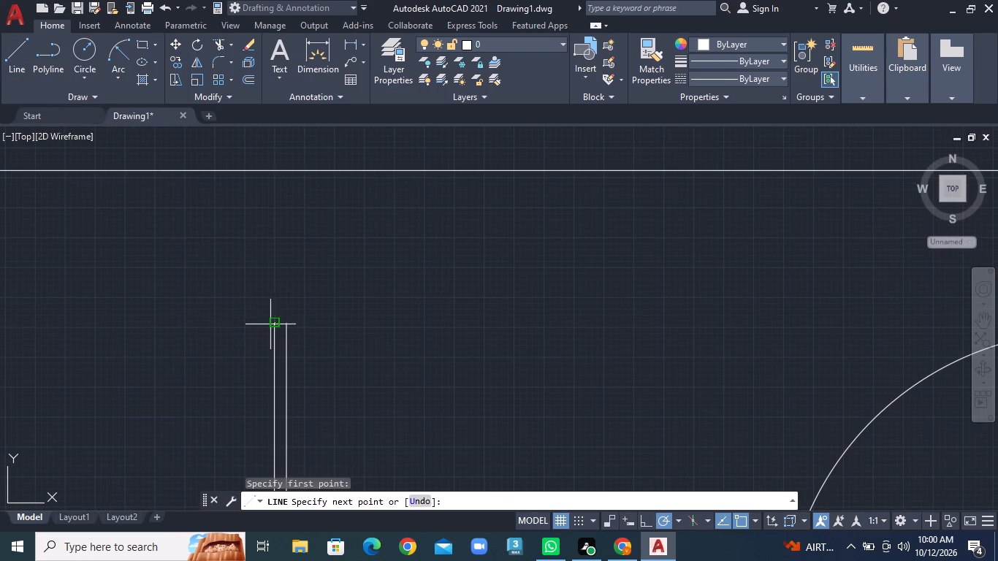
left_click(286, 325)
right_click(286, 325)
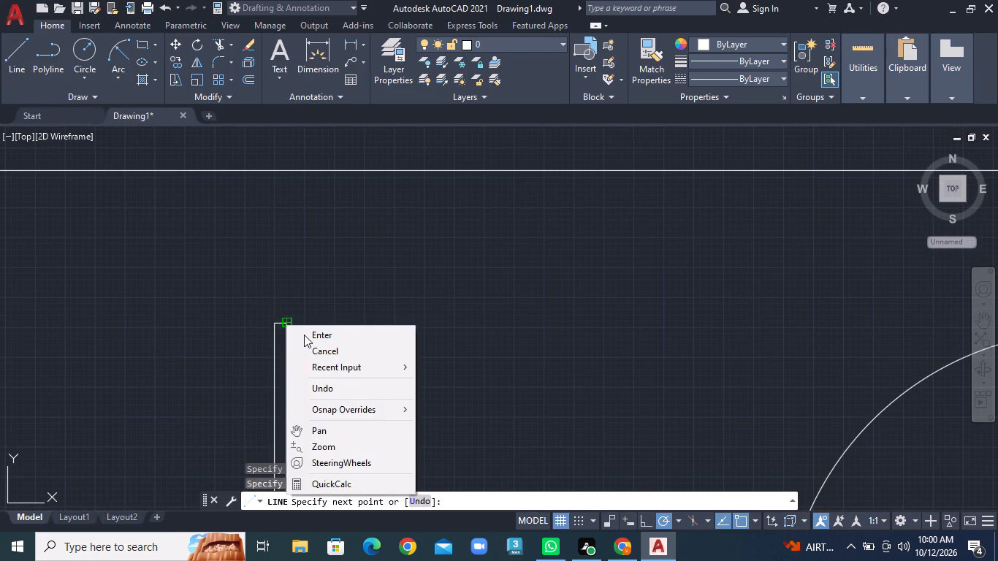
left_click(304, 335)
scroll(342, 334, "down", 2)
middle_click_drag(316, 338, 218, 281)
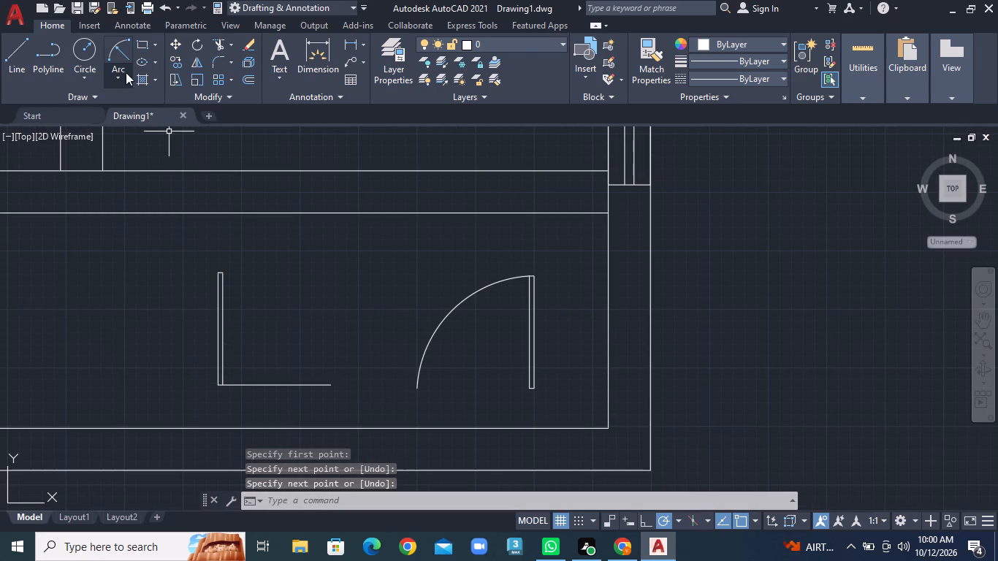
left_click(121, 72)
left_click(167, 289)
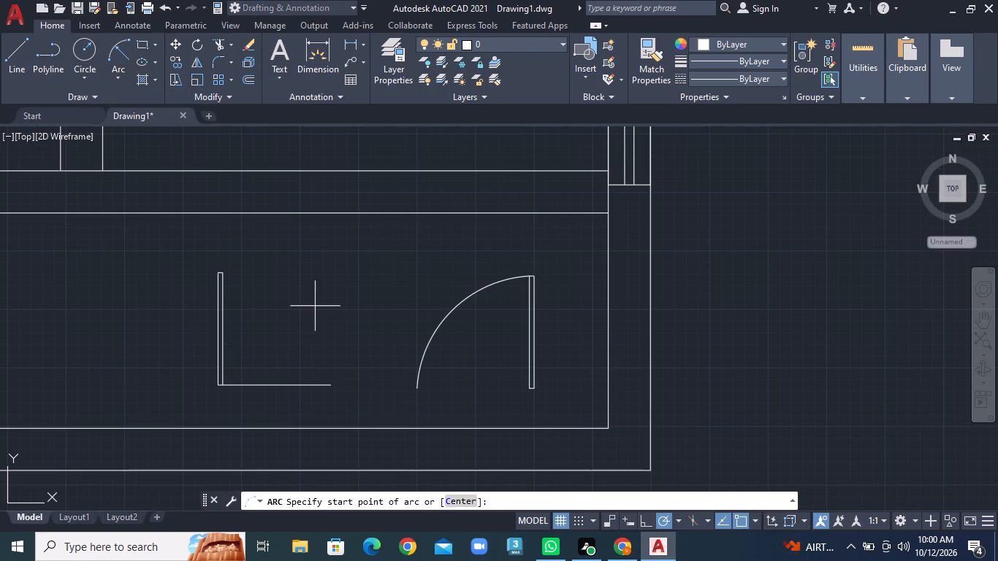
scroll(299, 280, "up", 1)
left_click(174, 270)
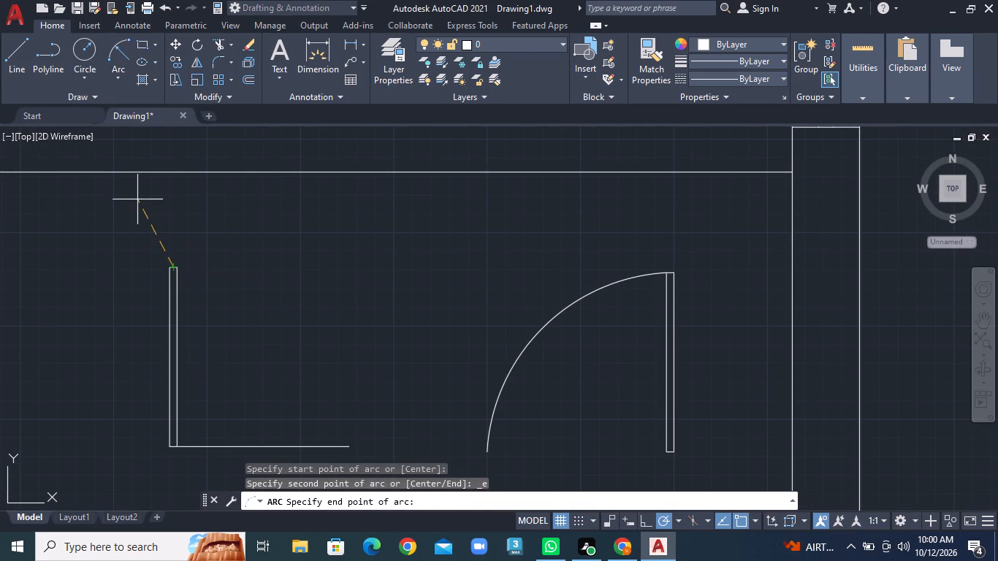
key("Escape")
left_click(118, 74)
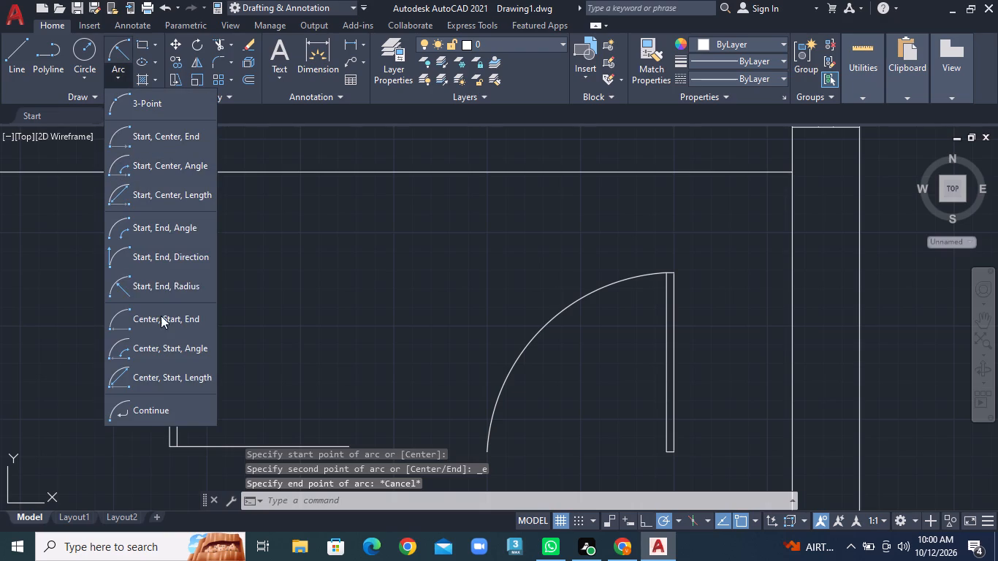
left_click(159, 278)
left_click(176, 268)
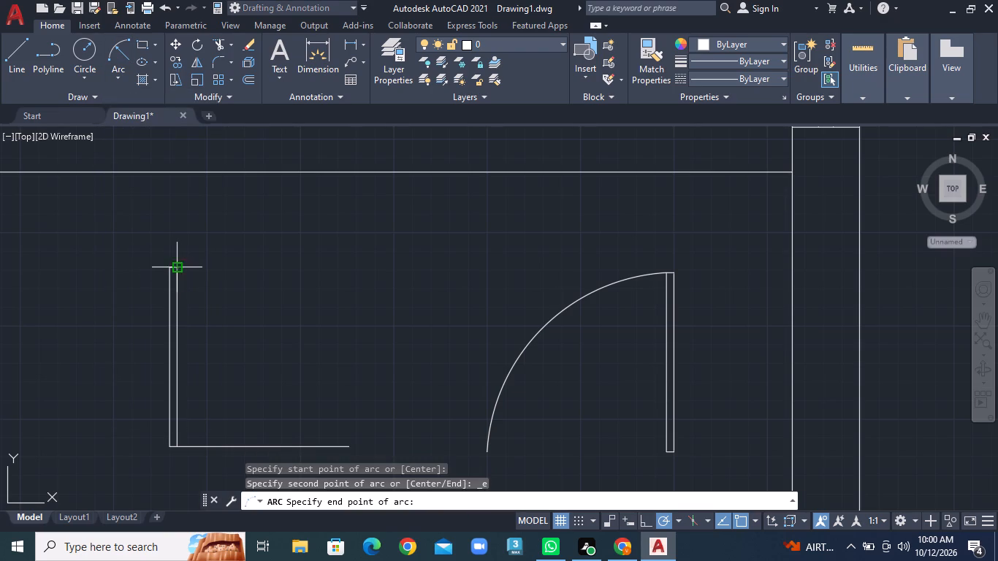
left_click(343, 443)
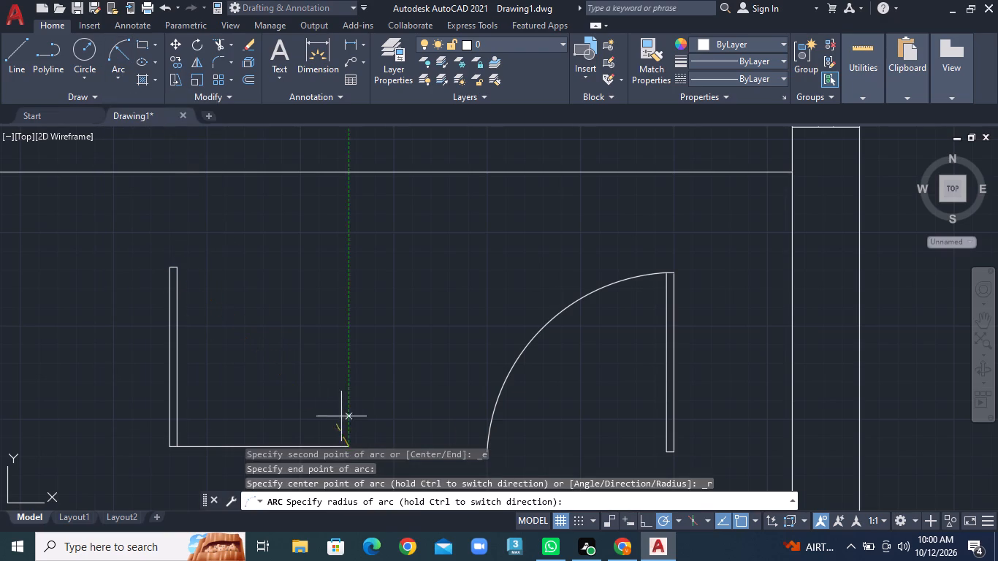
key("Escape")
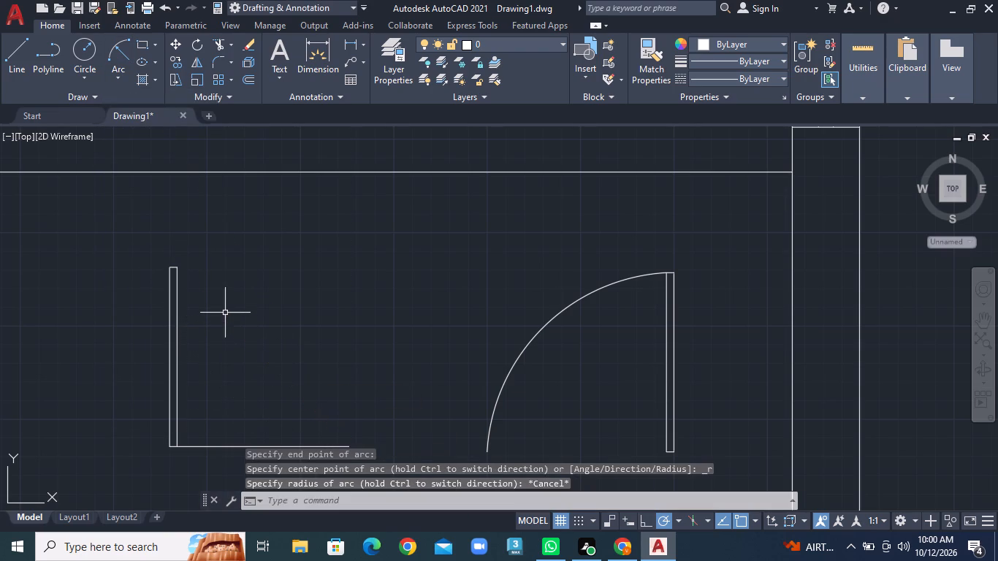
Draw the door swing as a start-end-radius arc from the horizontal line's right end to the leaf's upper right corner.
left_click(119, 76)
left_click(153, 286)
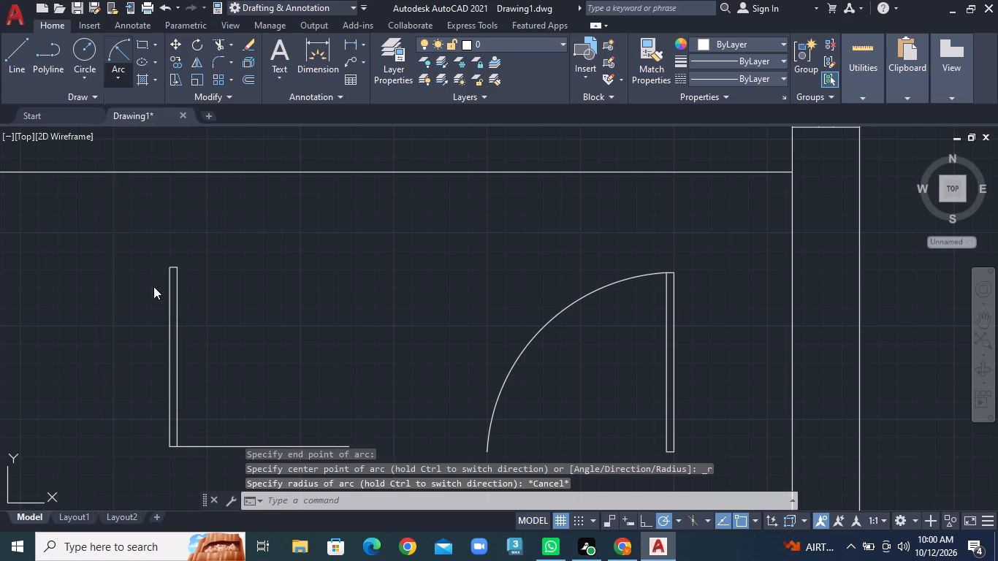
left_click(348, 447)
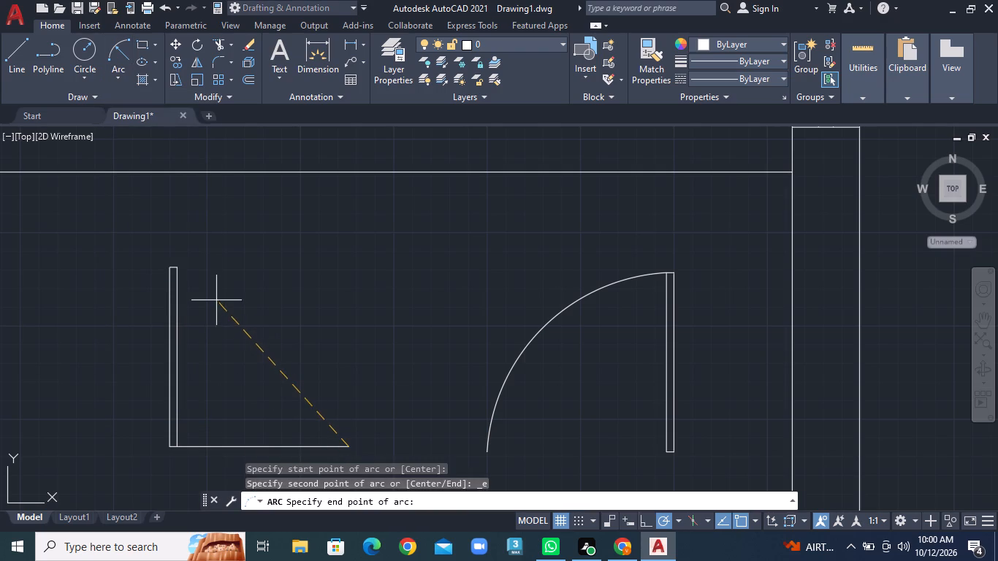
left_click(182, 271)
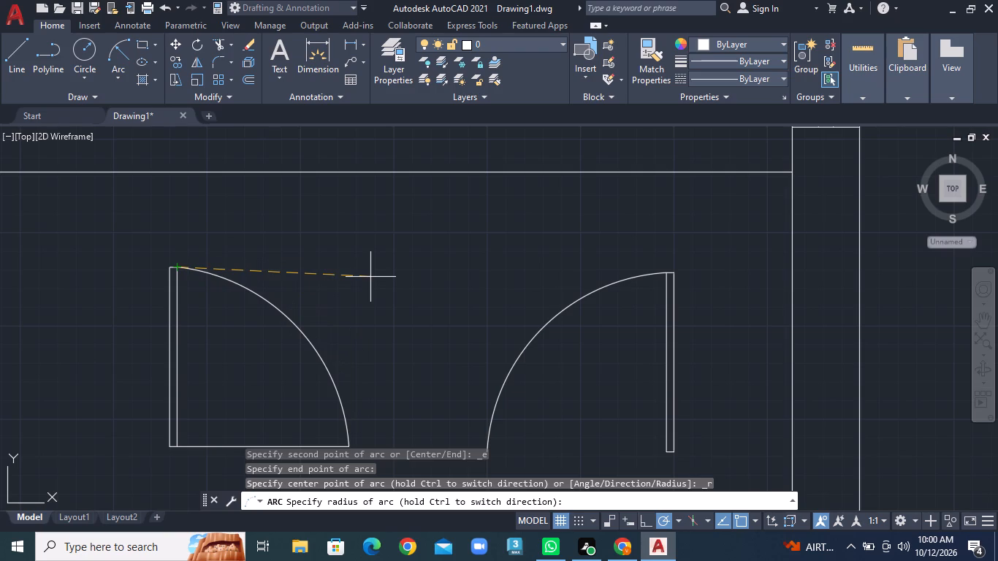
left_click(370, 277)
Trim away the left door's horizontal base line between the leaf and the swing arc.
scroll(413, 359, "down", 1)
middle_click_drag(421, 366, 389, 324)
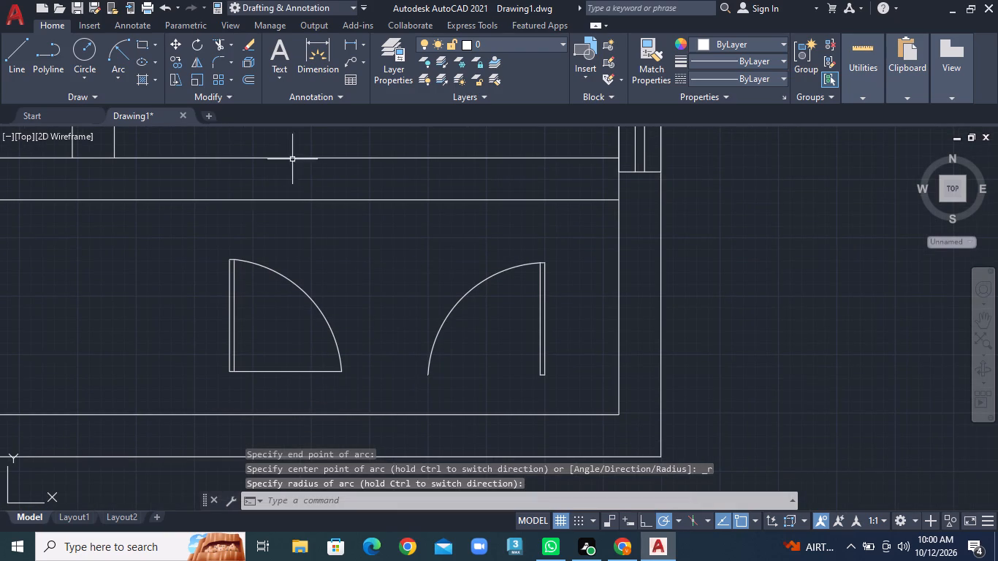
left_click(233, 45)
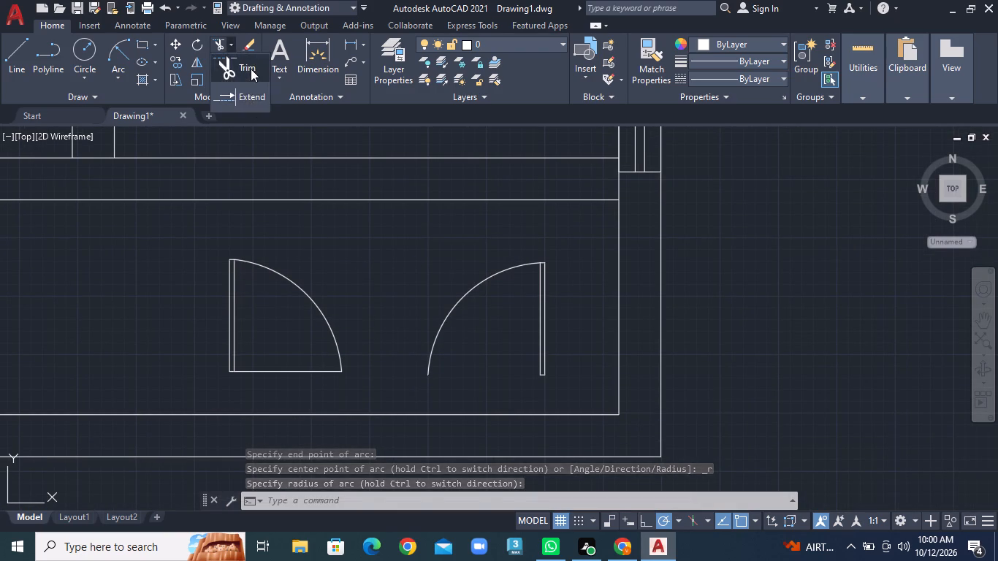
left_click(251, 69)
left_click(281, 356)
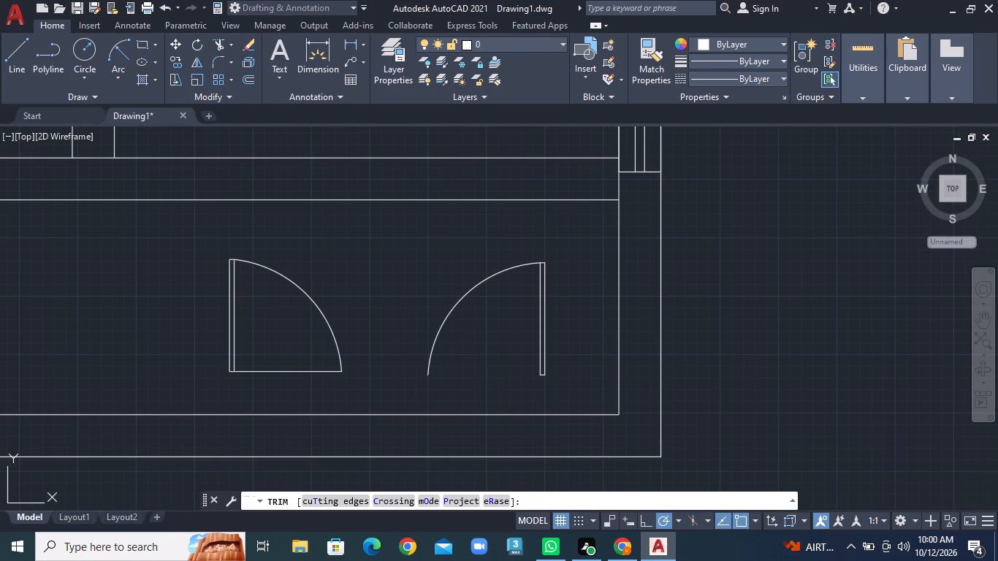
left_click(292, 397)
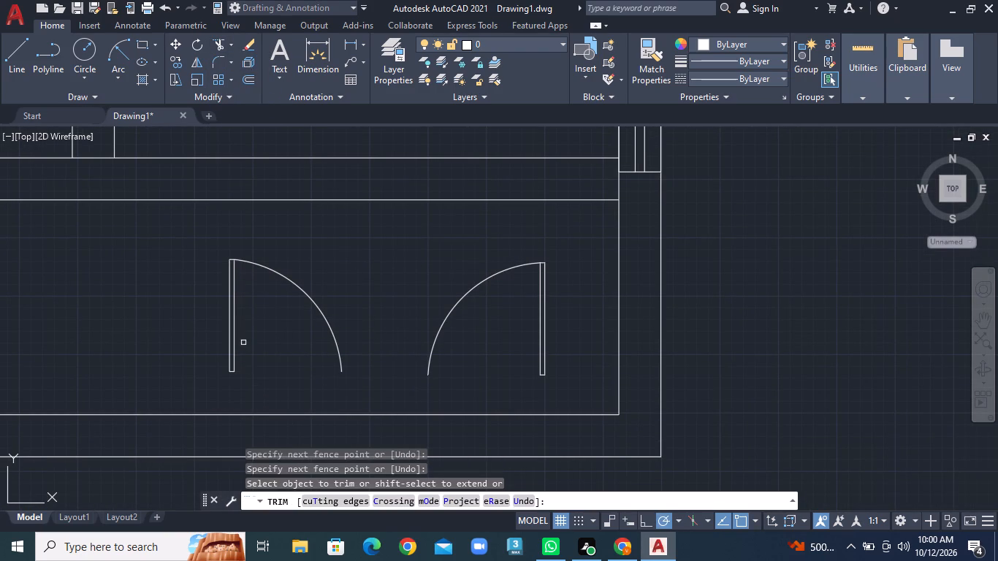
Move the right door by the lower end of its swing arc onto the bottom wall's inner line.
scroll(243, 343, "down", 1)
middle_click_drag(245, 356, 212, 336)
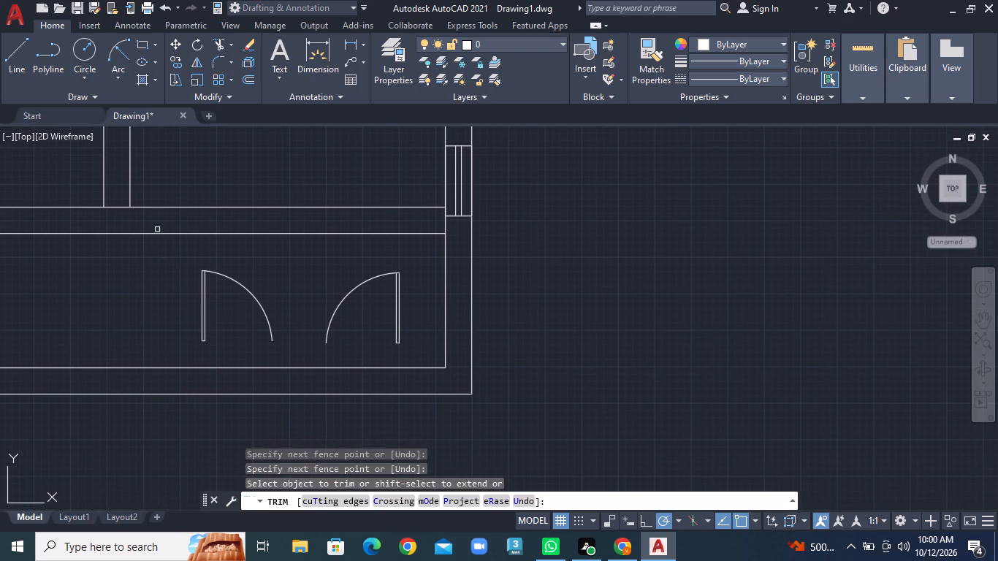
left_click(168, 42)
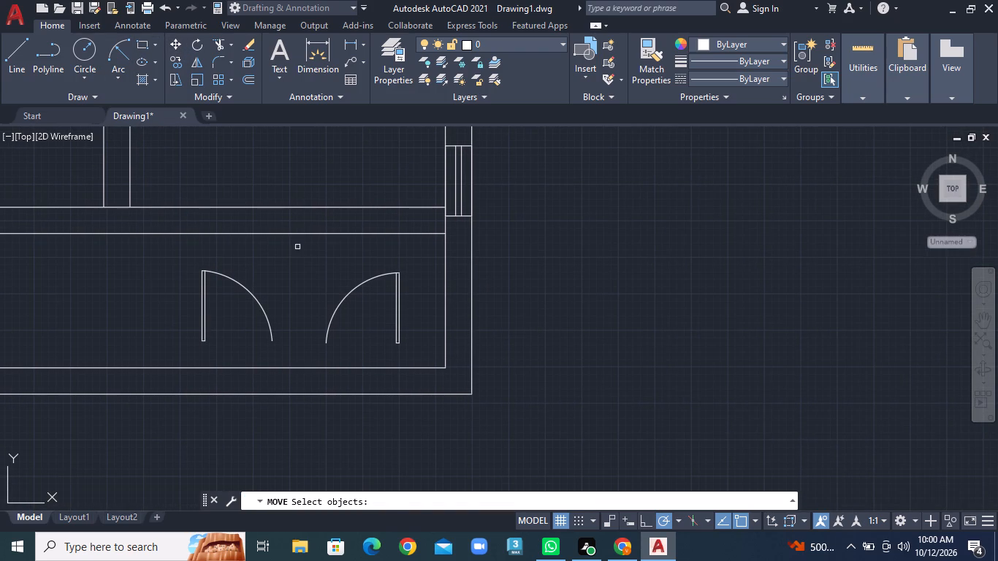
left_click(305, 253)
left_click(433, 351)
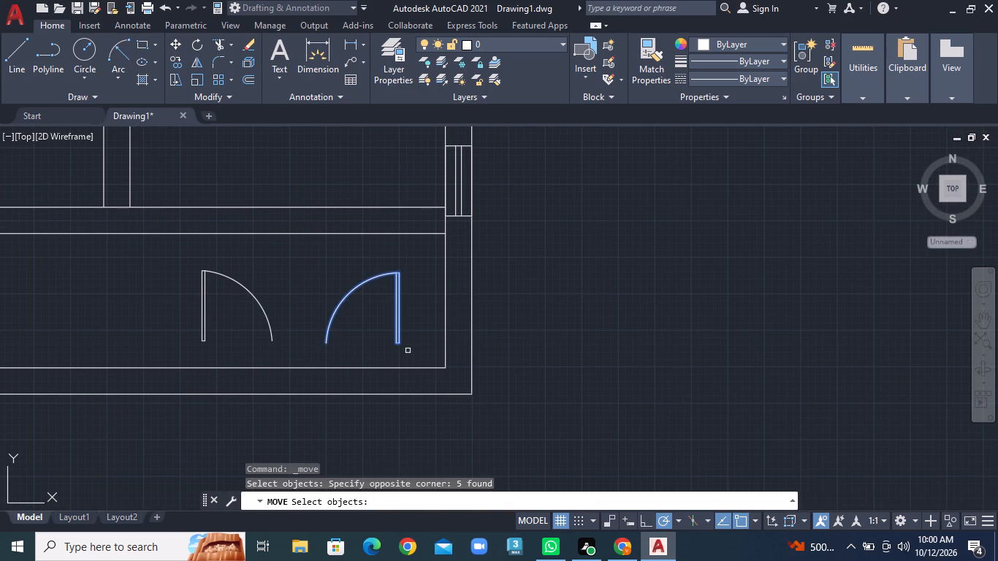
right_click(408, 351)
left_click(325, 340)
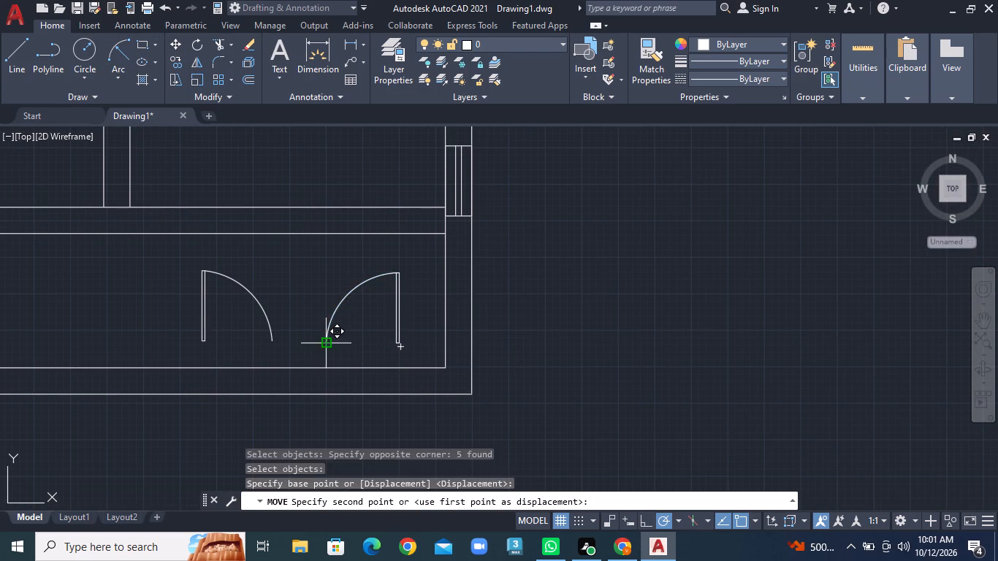
left_click(315, 369)
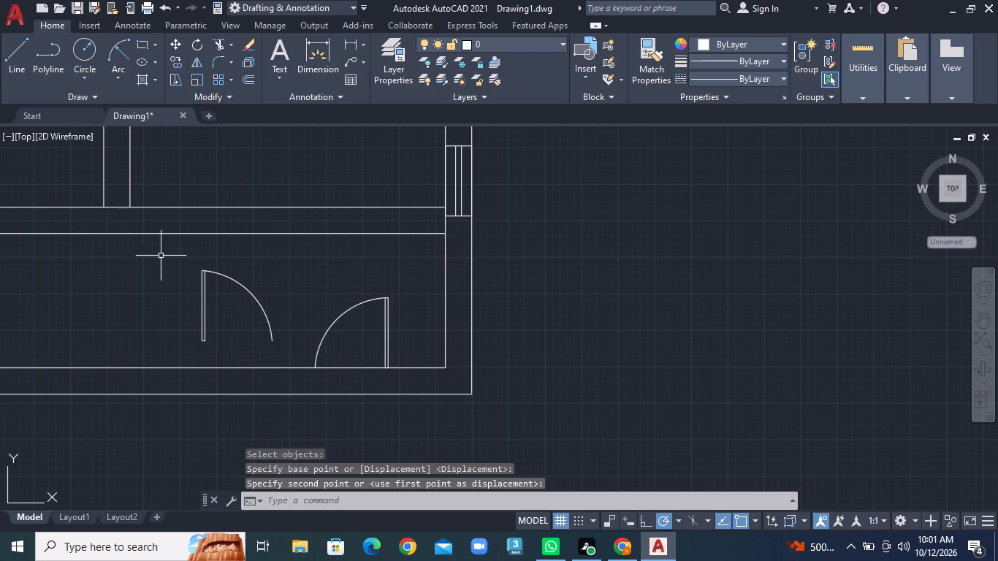
Move the left door by its swing arc's lower end to just left of the right door's arc end, near the bottom wall.
left_click(175, 45)
left_click(166, 256)
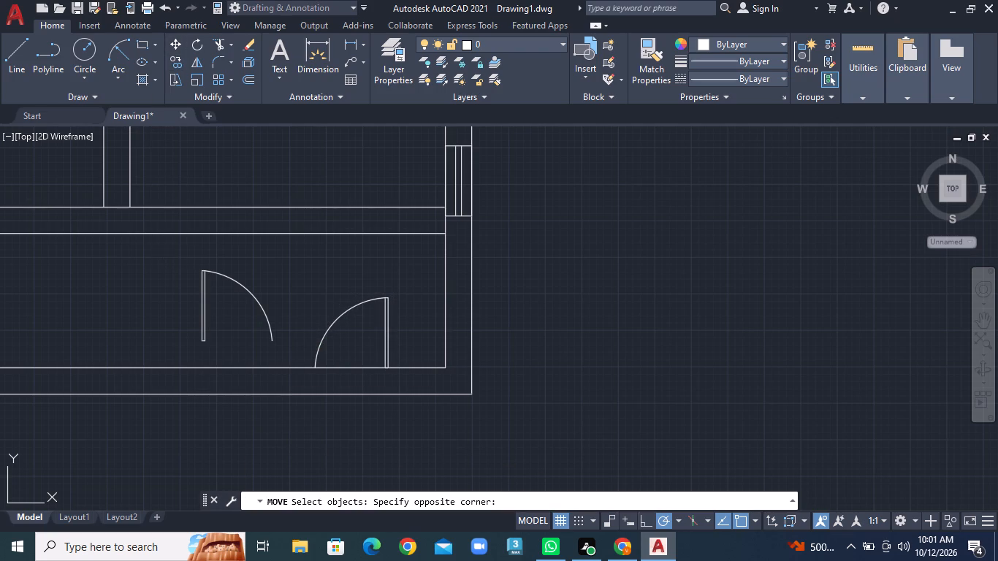
left_click(310, 367)
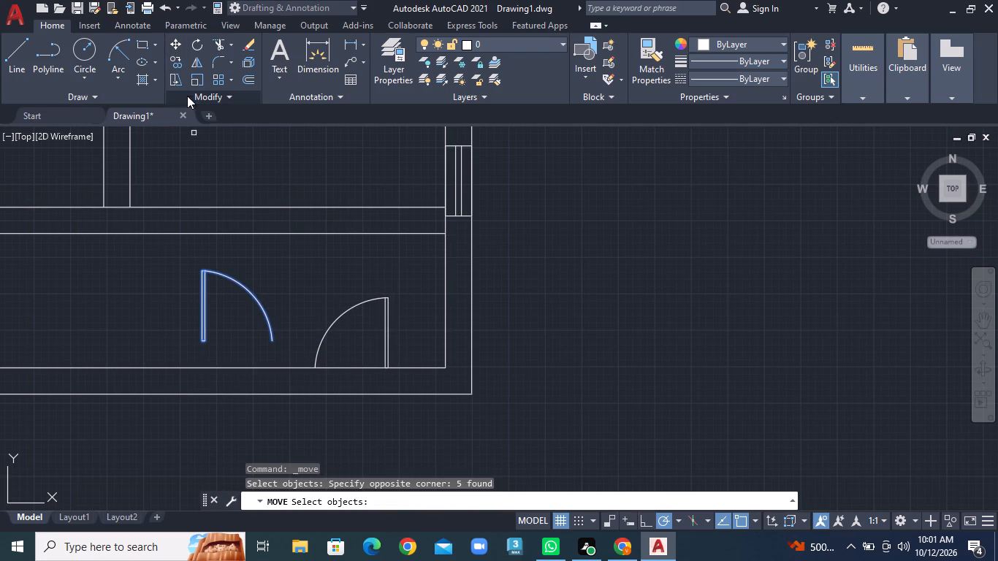
right_click(173, 264)
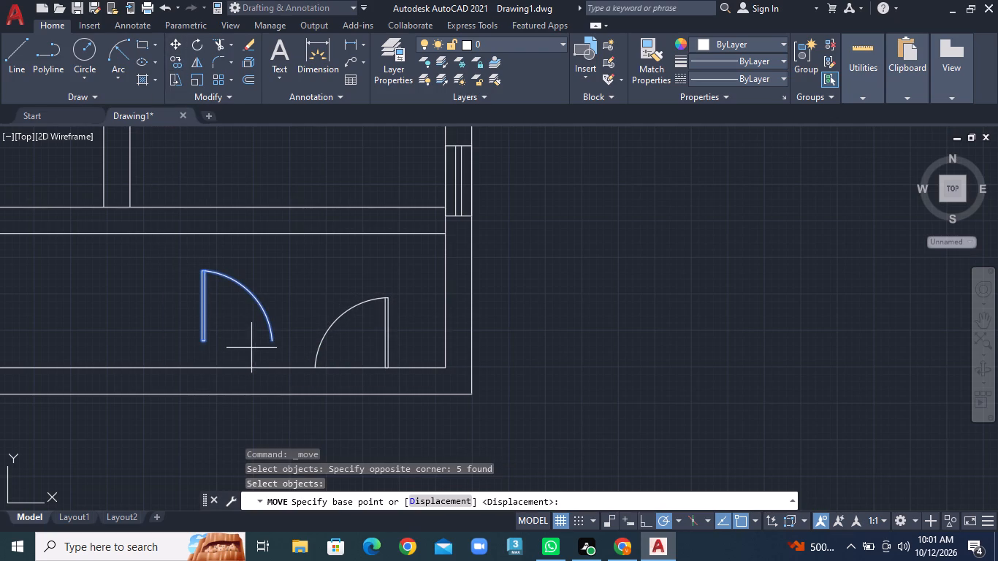
left_click(277, 339)
scroll(289, 349, "up", 4)
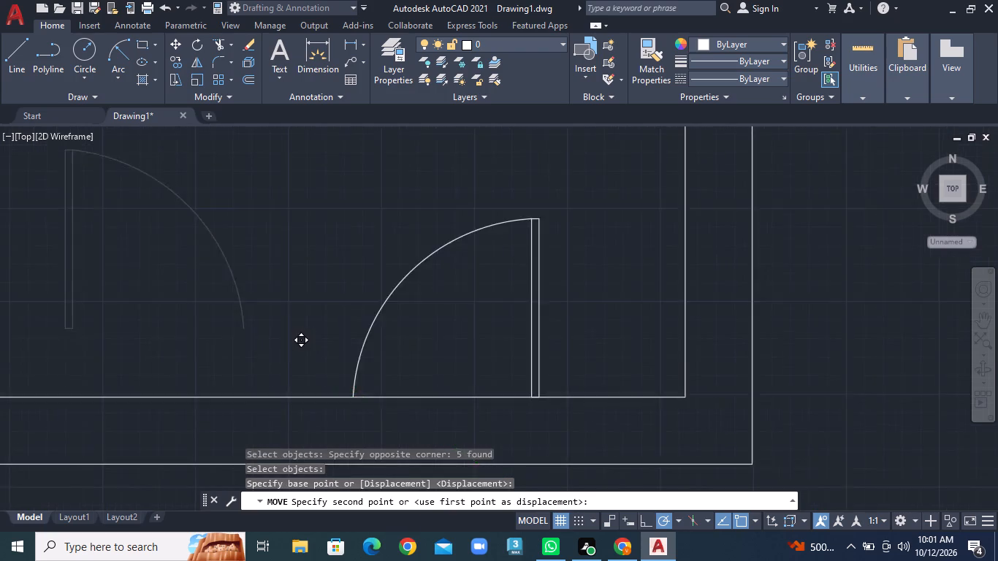
scroll(290, 364, "up", 2)
scroll(290, 364, "down", 1)
middle_click_drag(343, 435, 327, 378)
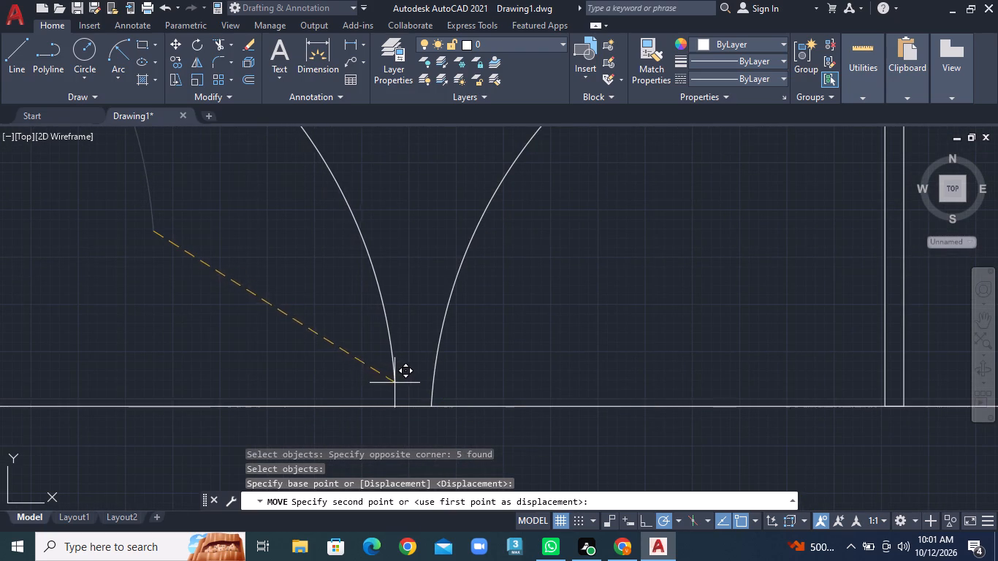
left_click(402, 383)
Move the left door of the pair straight down by its swing arc's lower end onto the bottom wall's inner line.
scroll(343, 386, "down", 3)
scroll(352, 374, "up", 2)
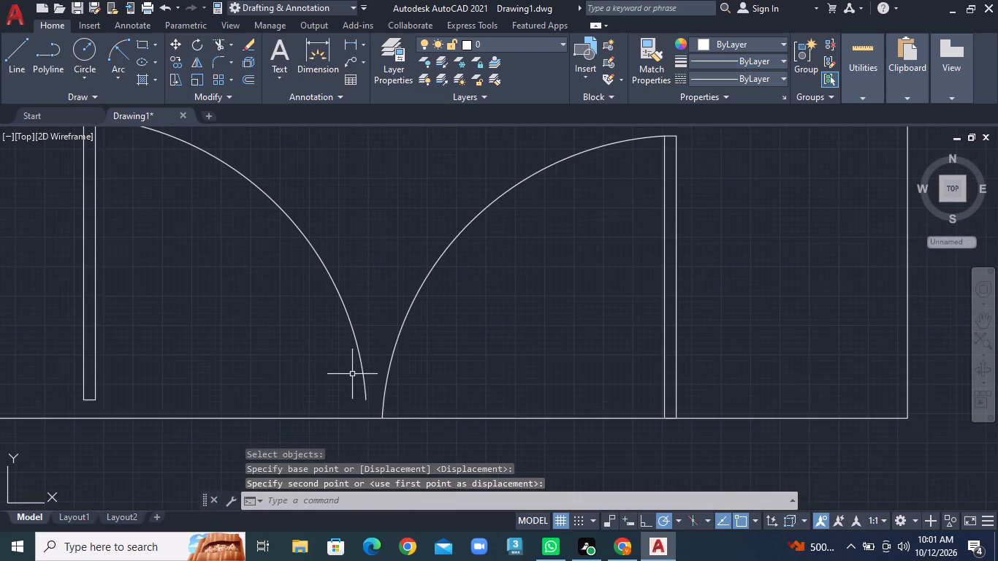
scroll(325, 365, "down", 2)
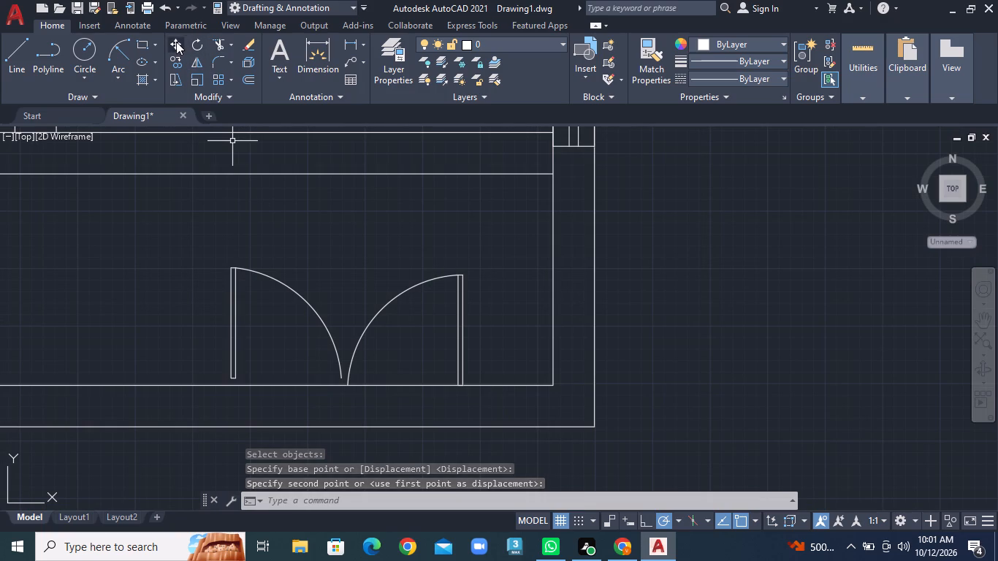
left_click(176, 42)
left_click(202, 270)
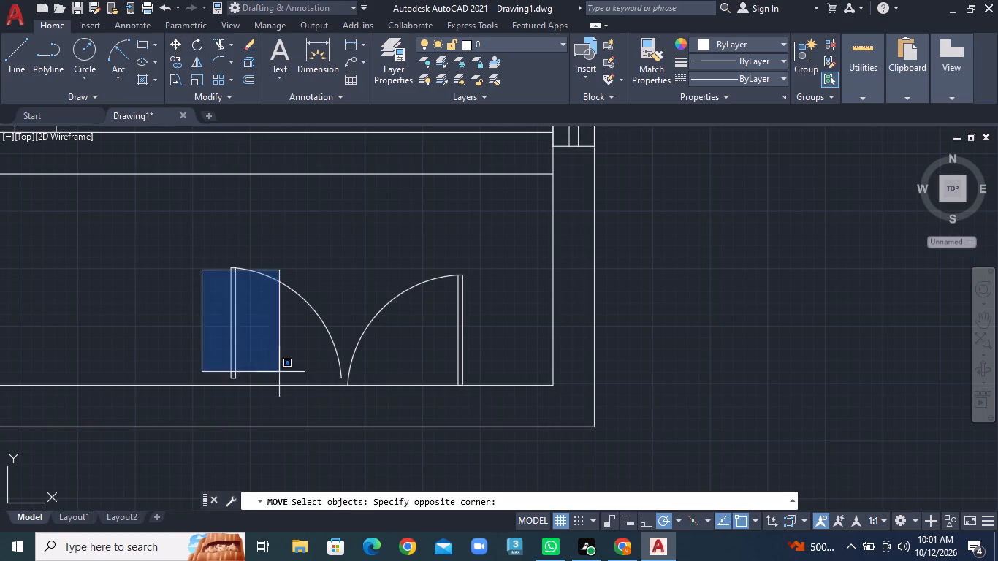
left_click(185, 248)
left_click(182, 230)
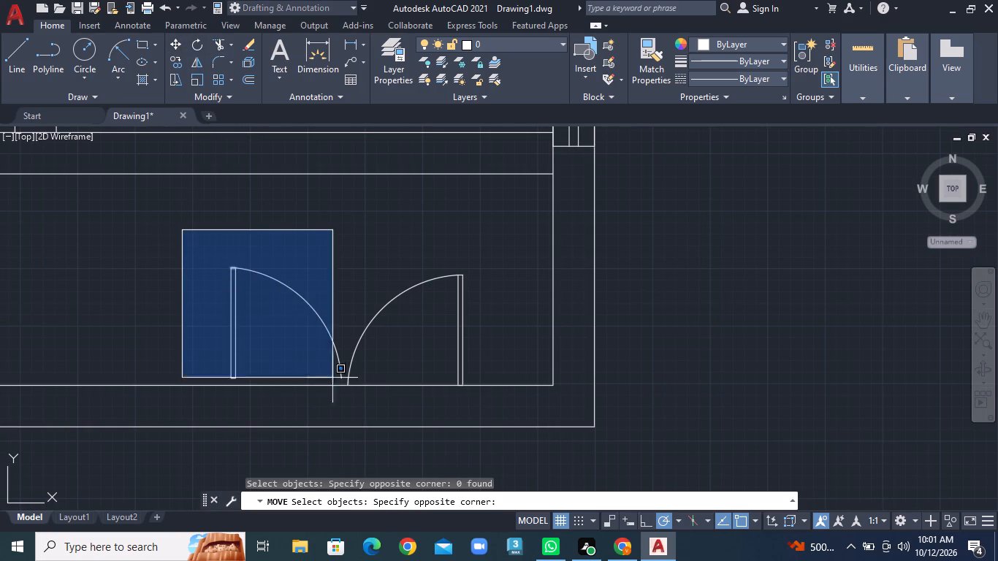
left_click(346, 383)
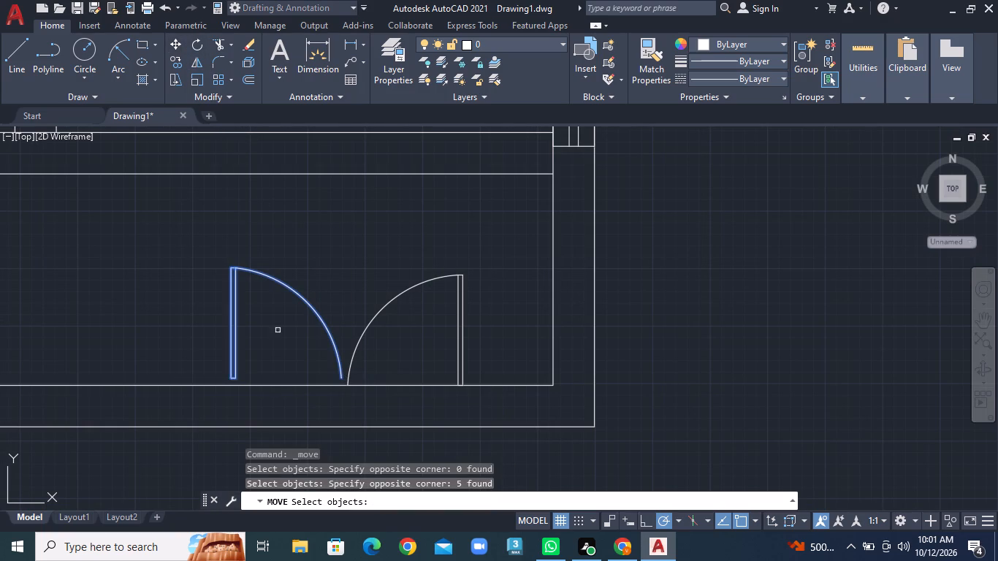
right_click(314, 225)
scroll(340, 398, "up", 3)
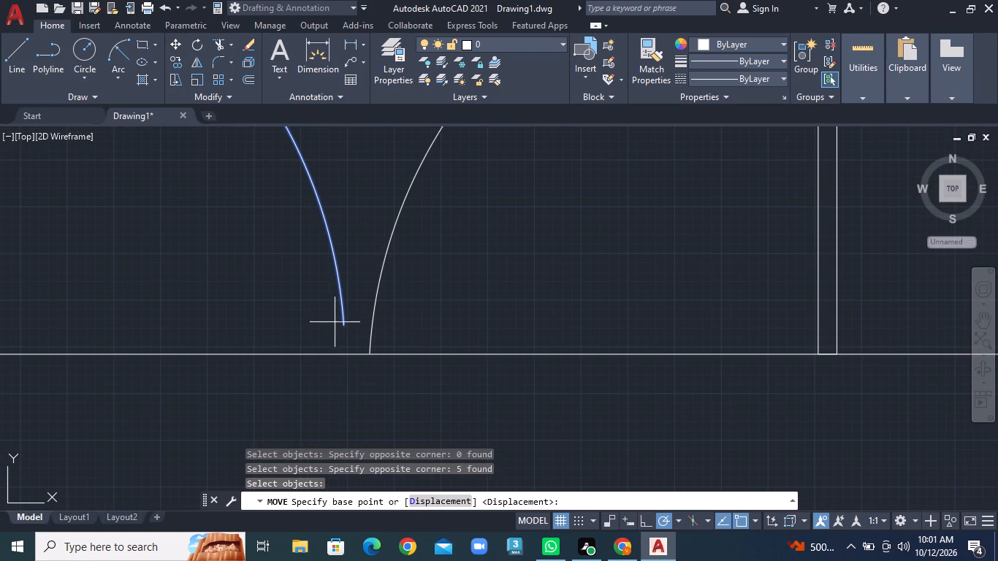
left_click(340, 329)
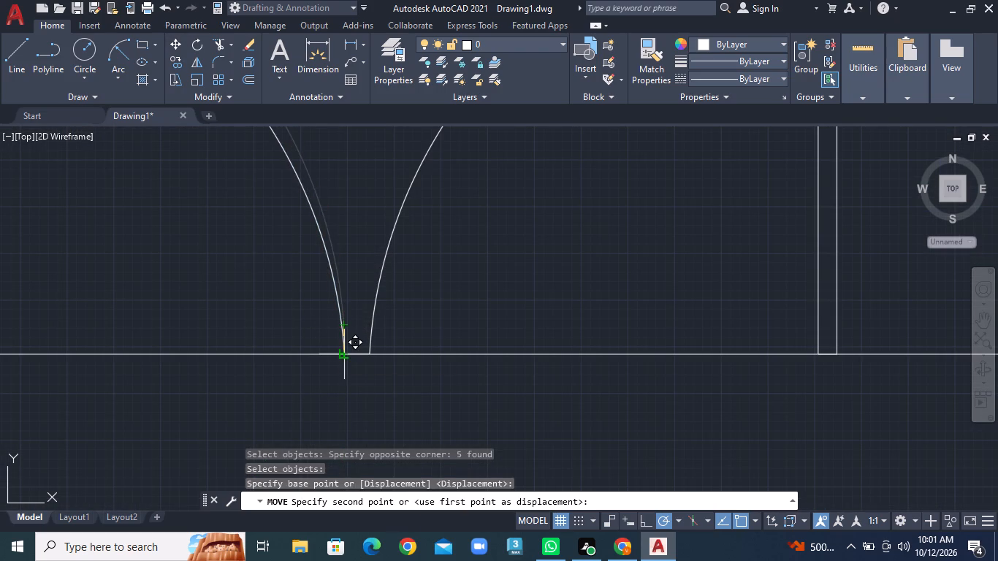
left_click(340, 354)
Draw a vertical line across the bottom strip, from below the small room's right partition face to the bottom wall's inner line.
scroll(455, 354, "down", 6)
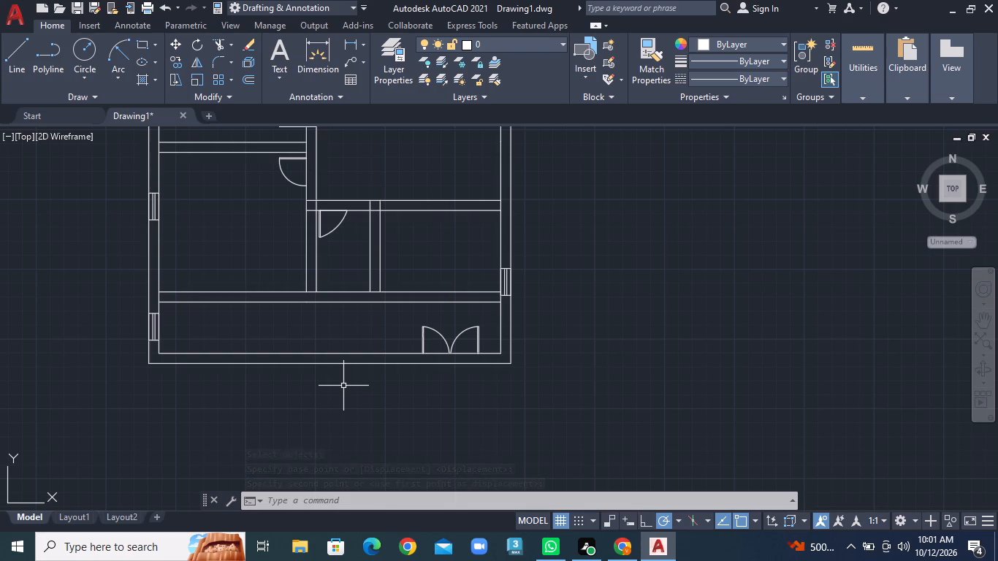
left_click(12, 64)
scroll(376, 281, "up", 1)
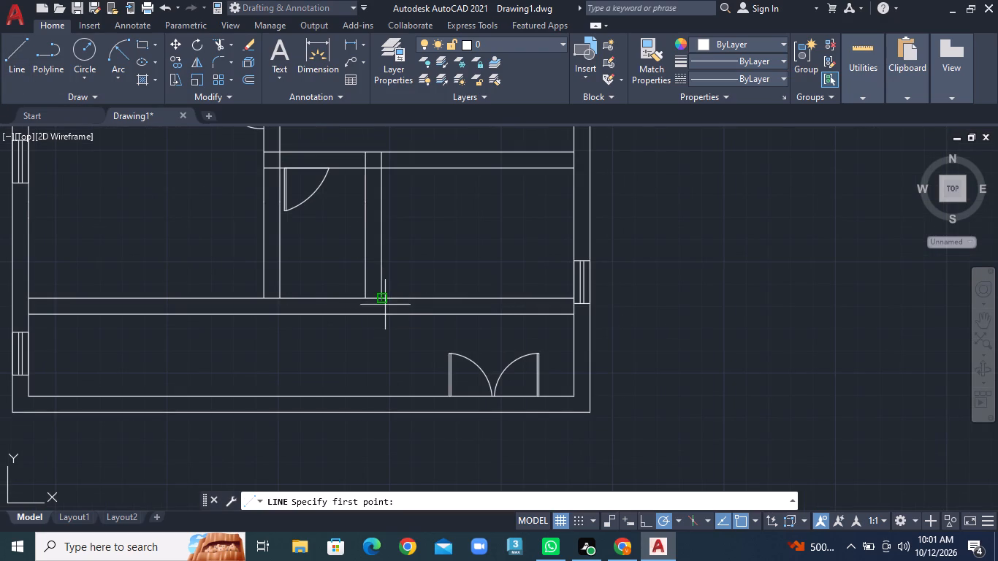
left_click(384, 318)
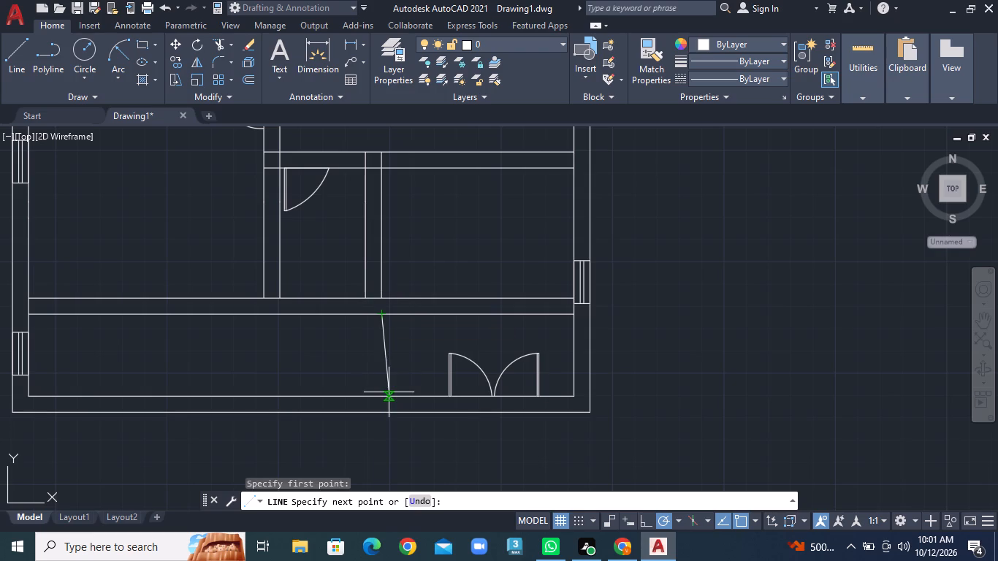
left_click(380, 392)
right_click(380, 392)
left_click(449, 232)
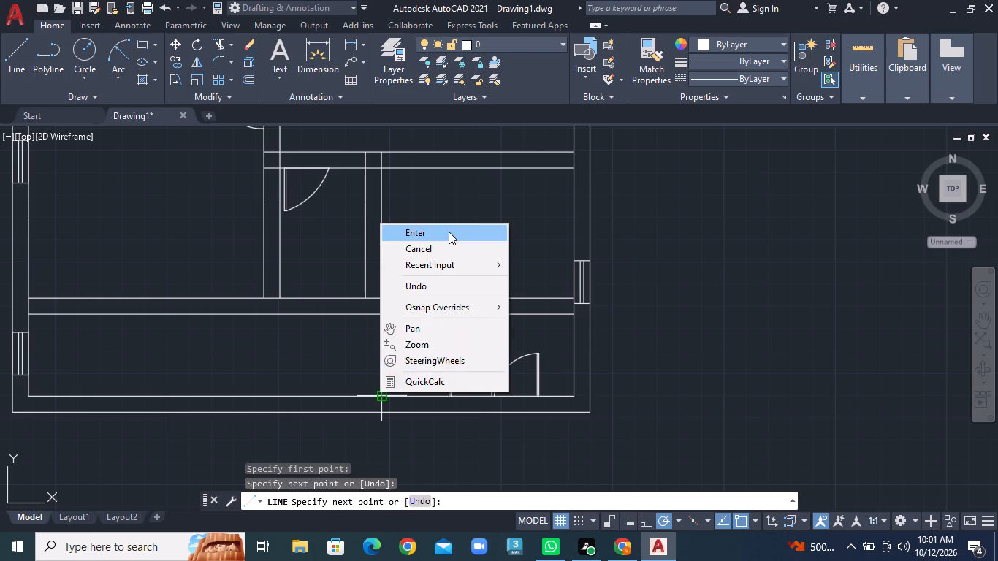
Trim the bottom strip partition's junctions with the left wall and two vertical partitions, plus its lower line east of the new vertical line.
middle_click_drag(228, 322, 360, 310)
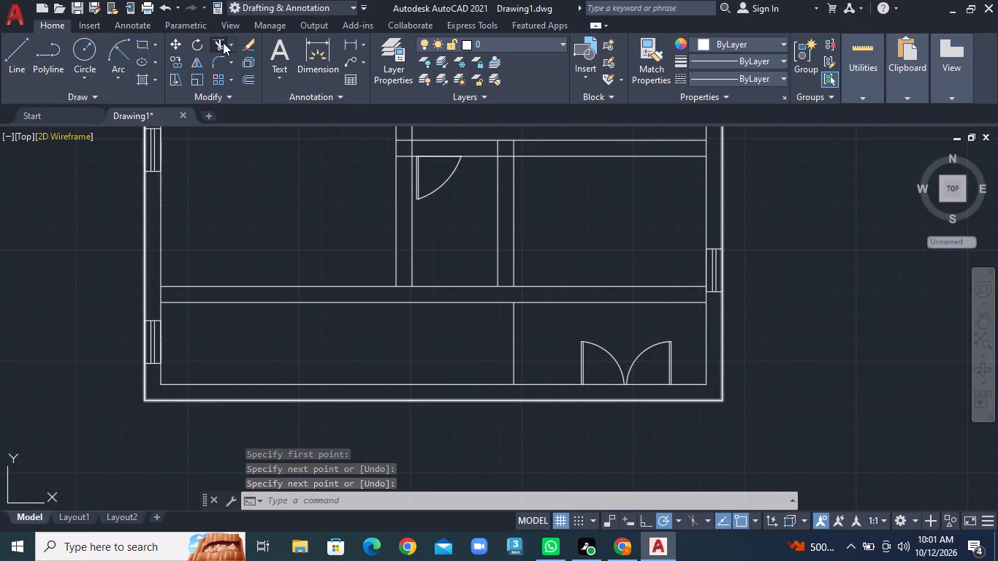
left_click(232, 43)
left_click(234, 59)
left_click(161, 297)
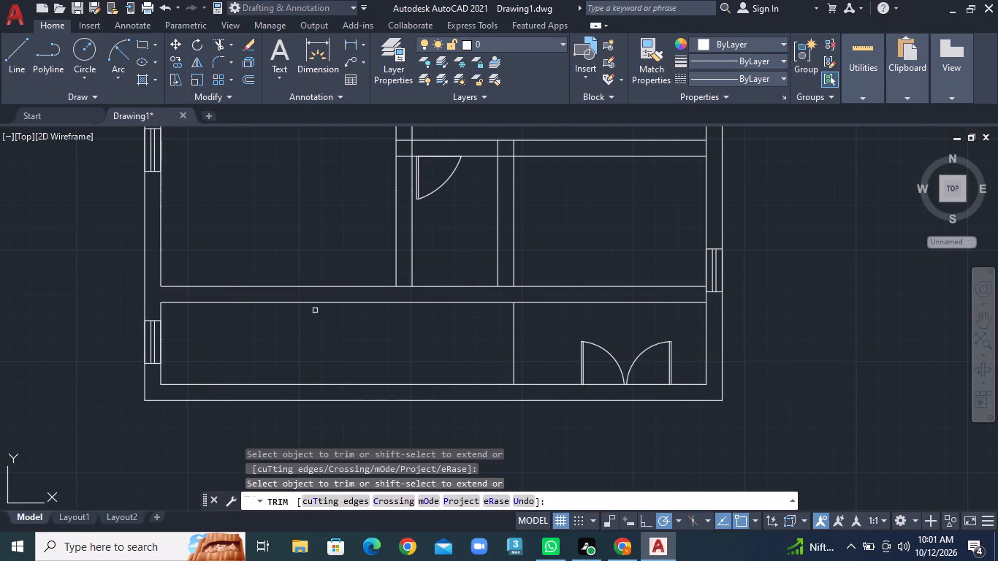
left_click(405, 284)
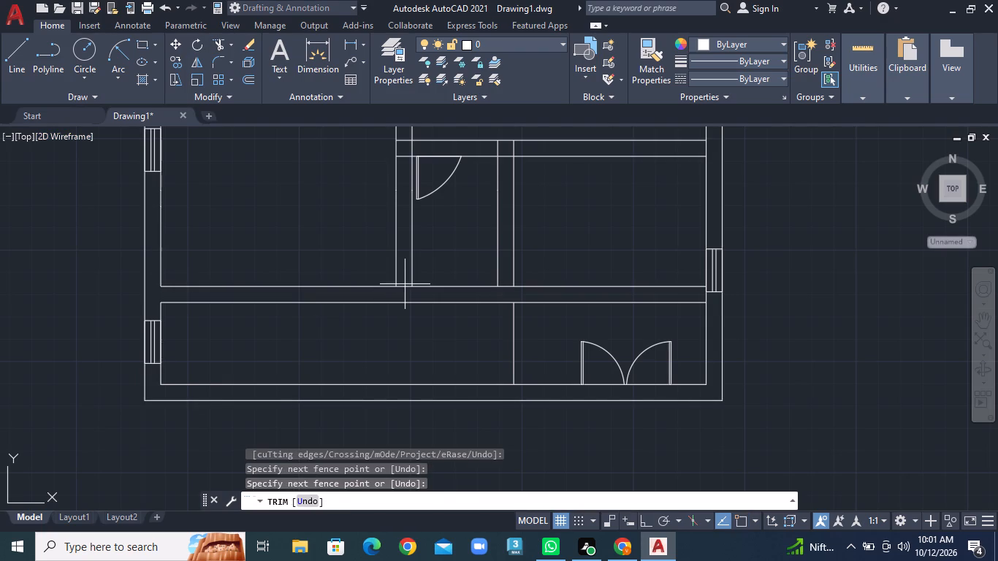
left_click(405, 291)
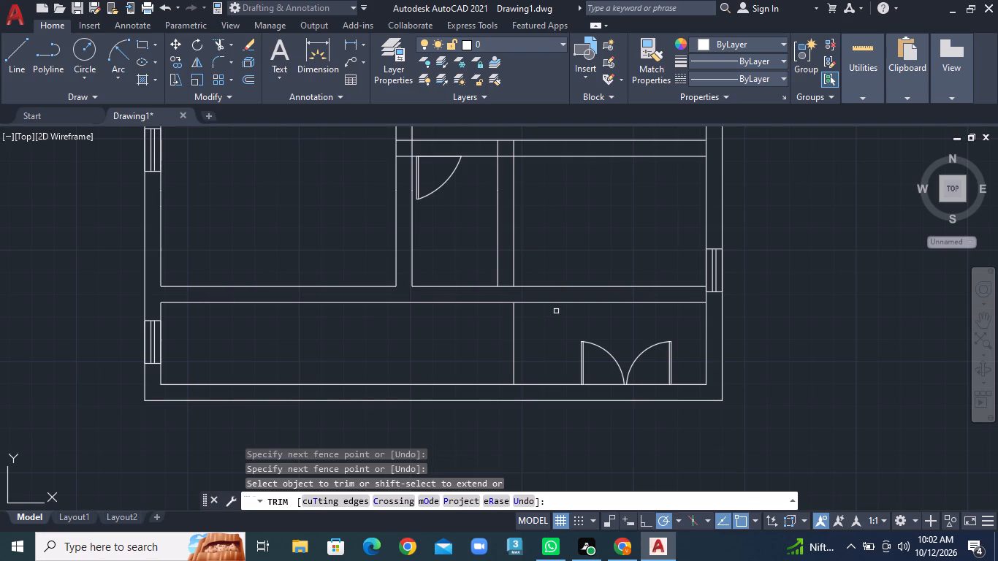
left_click(505, 287)
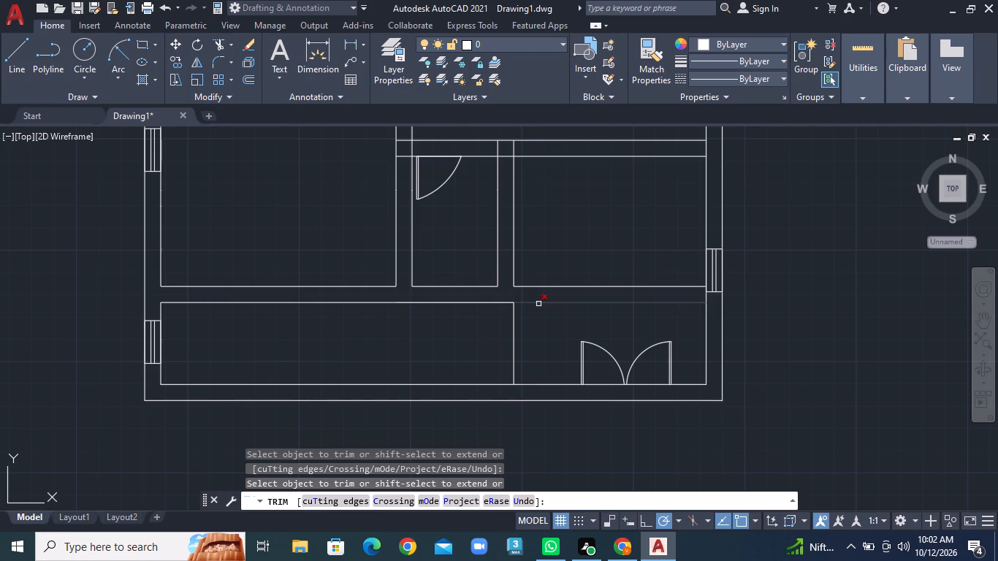
left_click(538, 304)
Draw a short vertical line joining the new vertical line's top to the lower end of the partition face above.
left_click(9, 70)
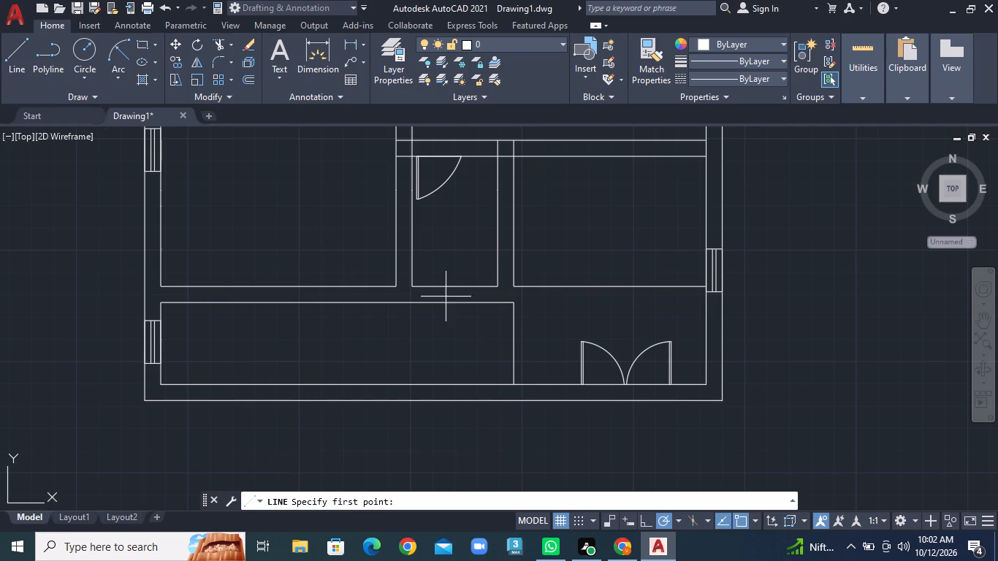
left_click(511, 306)
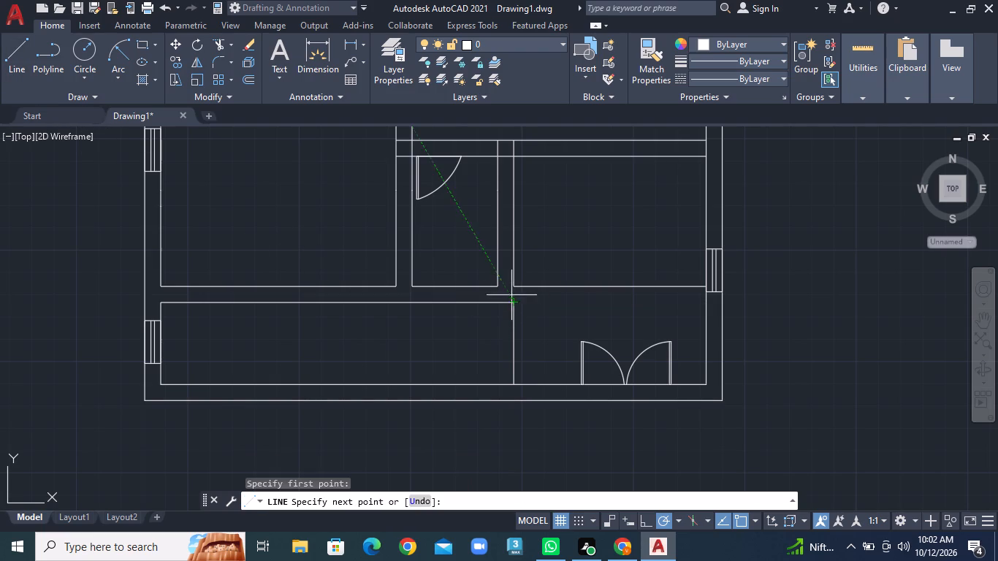
left_click(513, 281)
right_click(513, 281)
left_click(533, 292)
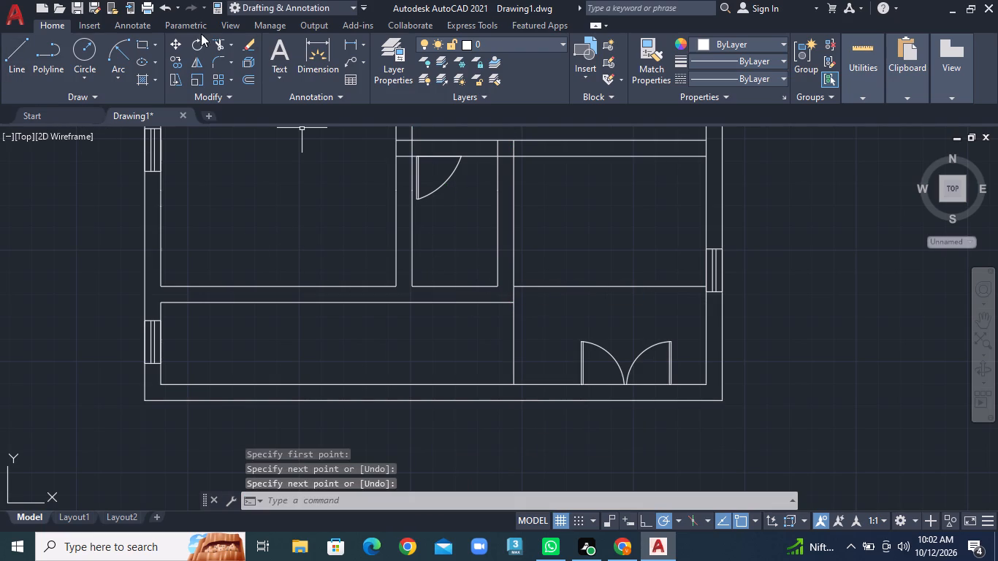
Trim away the remaining horizontal line between the small room's right partition and the right outer wall, above the paired doors.
left_click(233, 45)
left_click(249, 68)
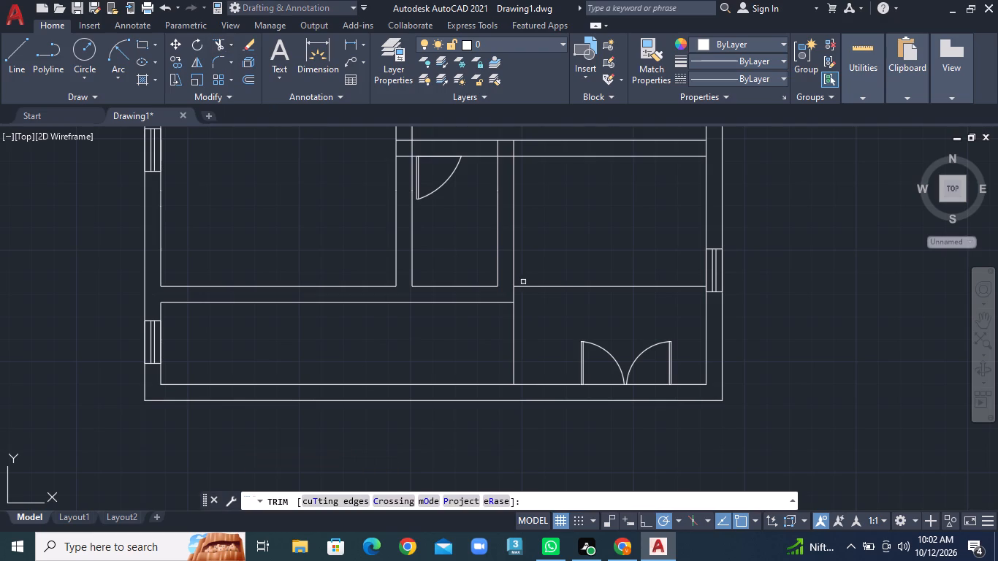
left_click(547, 268)
left_click(556, 297)
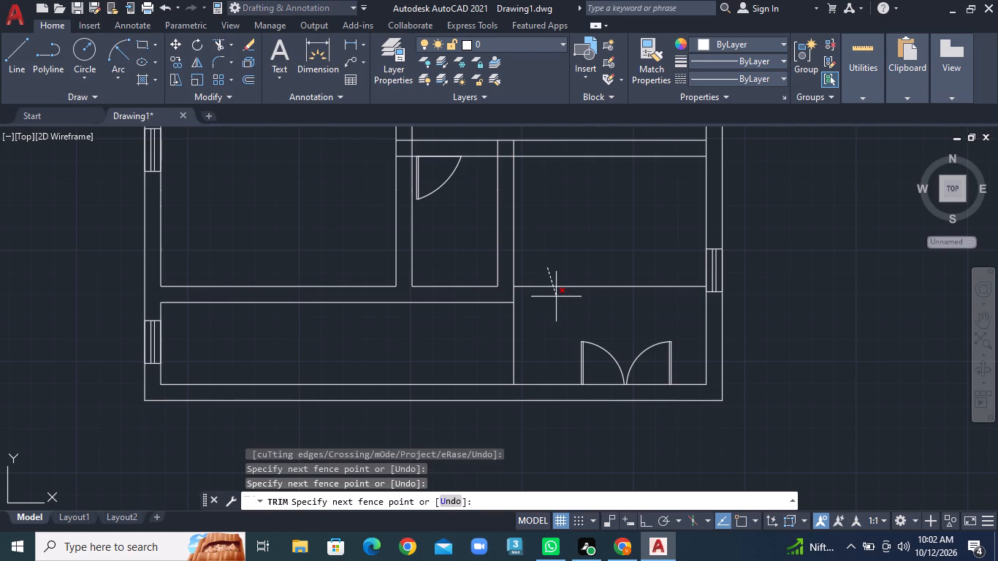
scroll(548, 300, "down", 1)
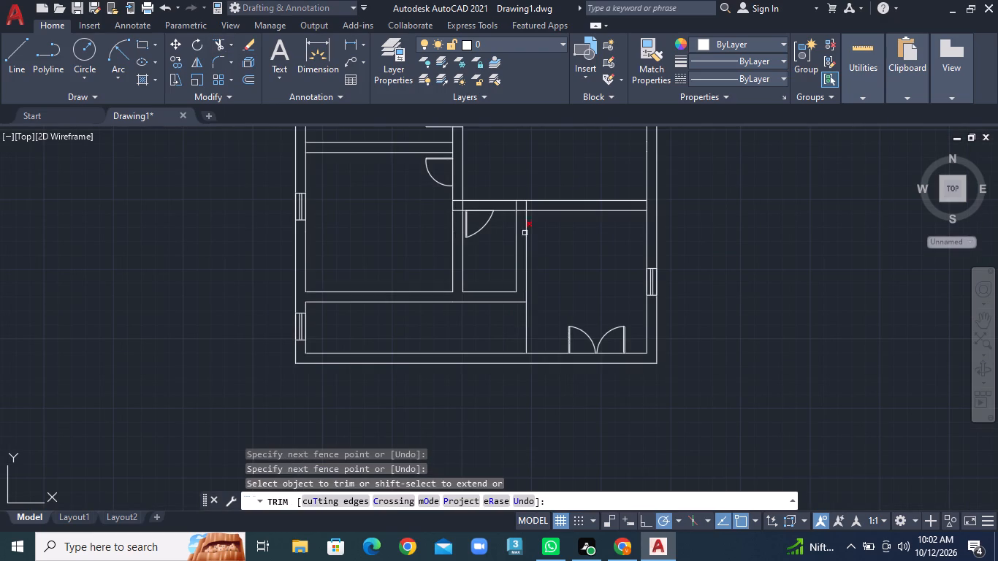
scroll(400, 262, "down", 3)
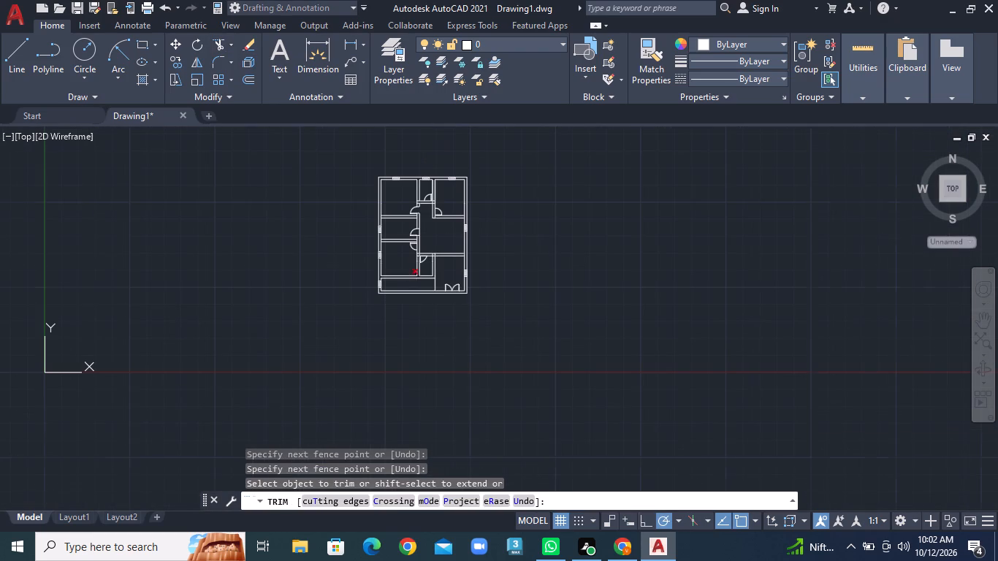
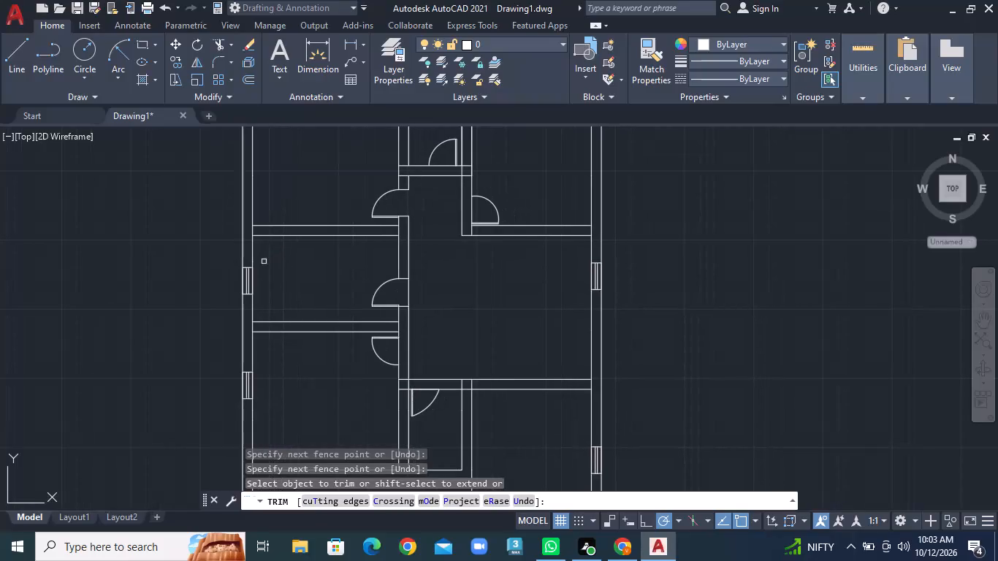
Draw two jamb lines across the horizontal wall at both ends of the small top-middle room's door.
middle_click_drag(431, 179, 419, 195)
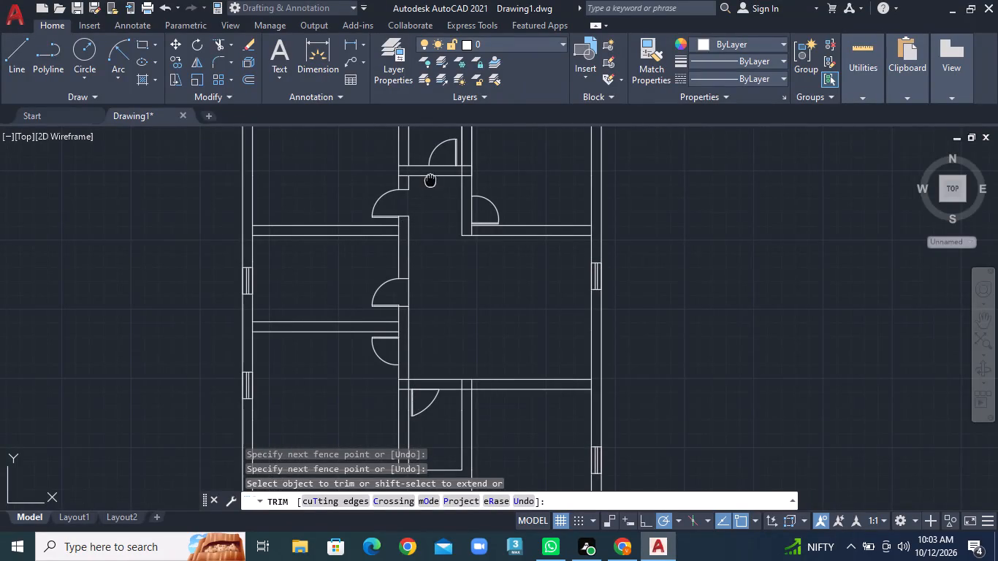
middle_click_drag(419, 195, 385, 265)
scroll(397, 237, "up", 2)
left_click(20, 54)
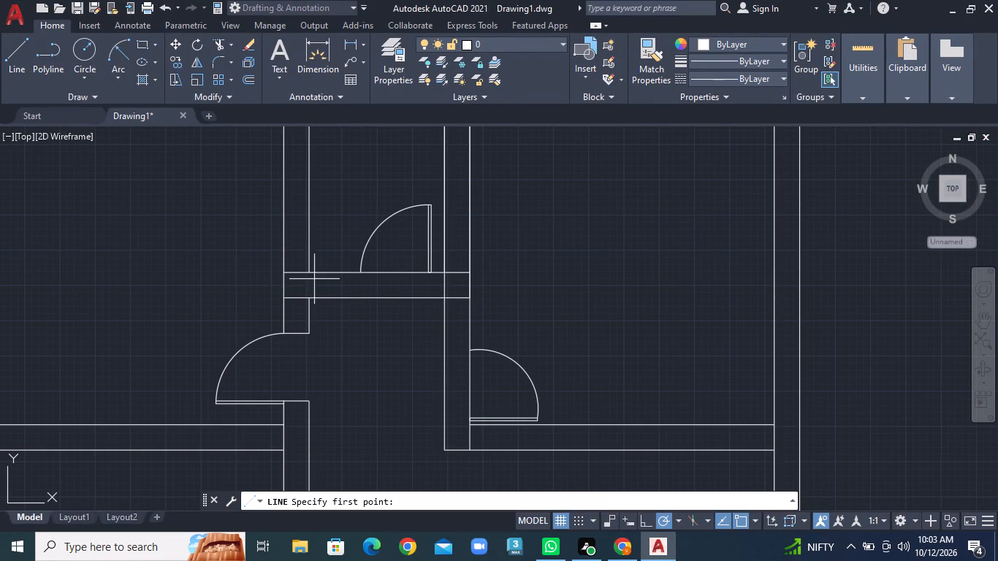
left_click(359, 272)
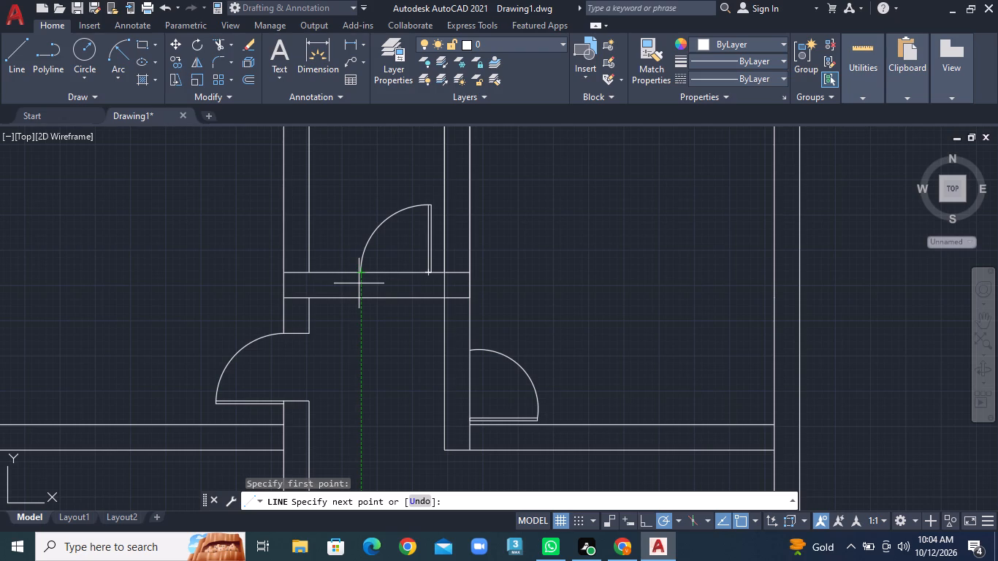
left_click(359, 296)
right_click(359, 296)
left_click(371, 302)
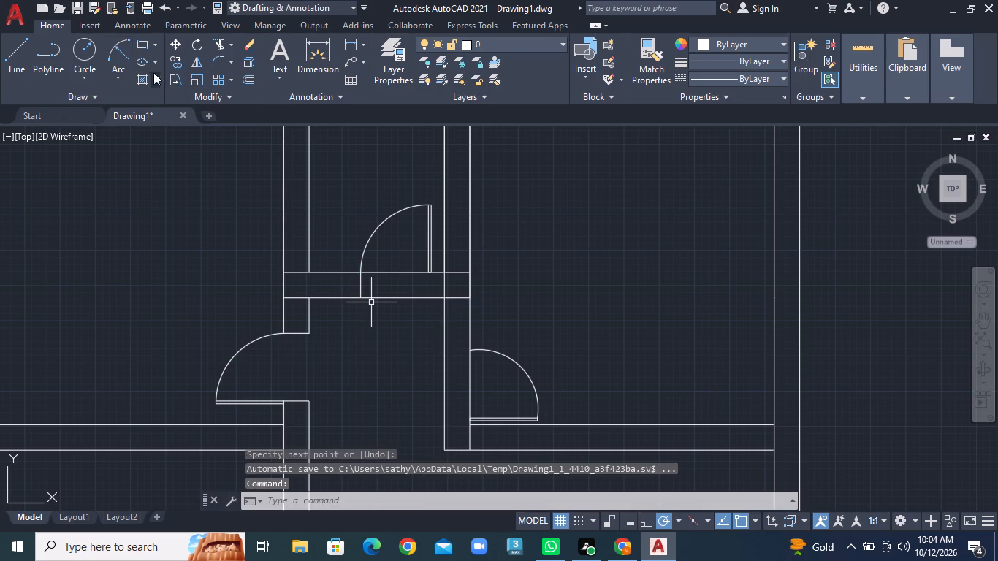
left_click(11, 47)
scroll(417, 280, "up", 4)
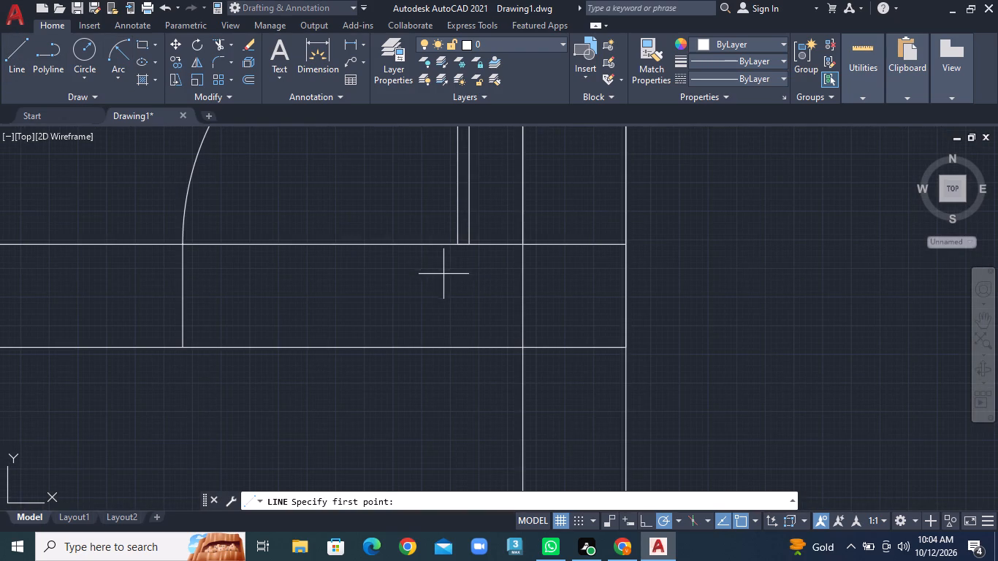
left_click(458, 245)
left_click(460, 354)
right_click(460, 354)
left_click(473, 364)
Trim the wall lines across the top-middle room's door opening and the overlapping lines at that wall's two corridor wall junctions.
scroll(499, 345, "down", 4)
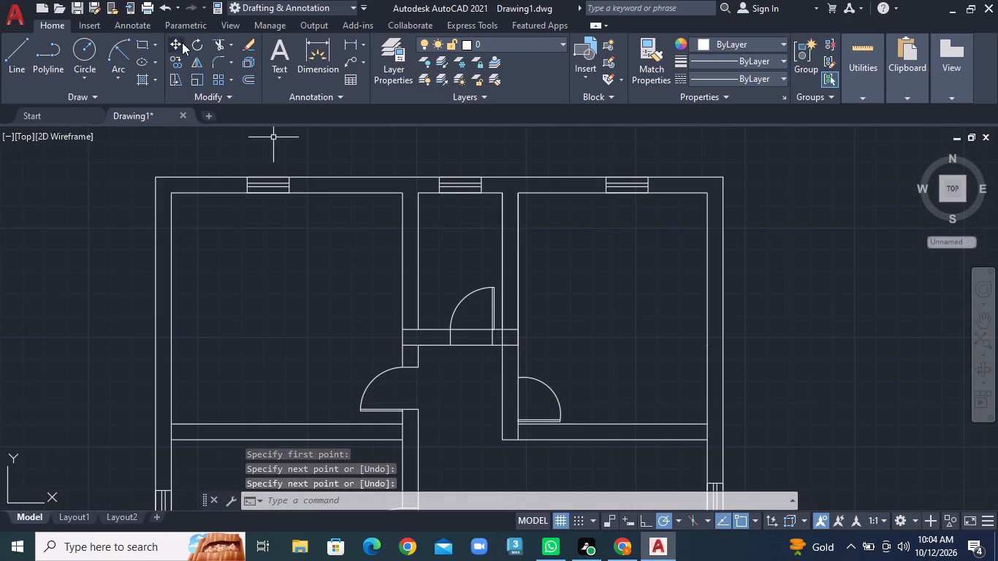
left_click(228, 42)
left_click(233, 58)
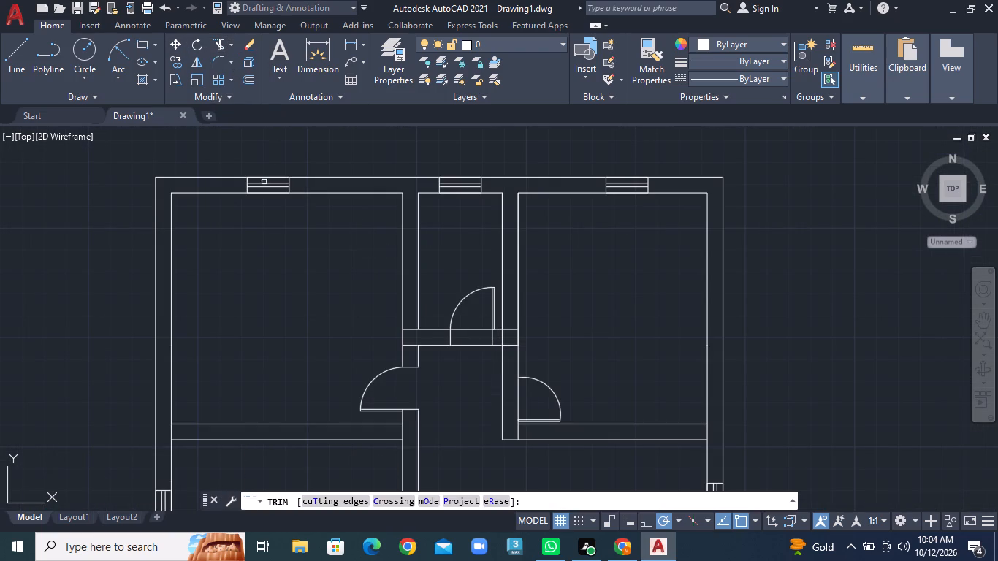
left_click(412, 329)
left_click(412, 344)
left_click(467, 327)
left_click(470, 367)
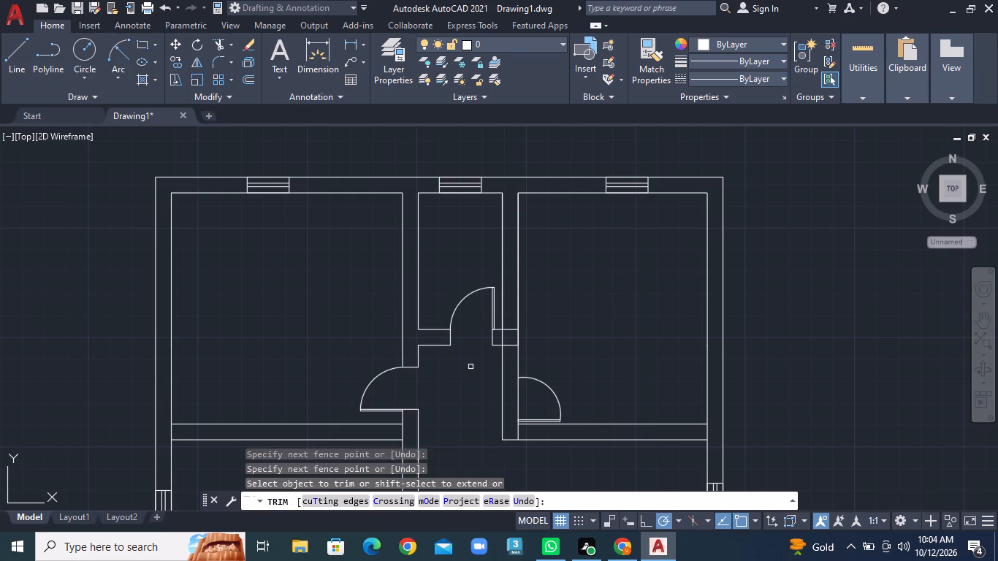
left_click(504, 339)
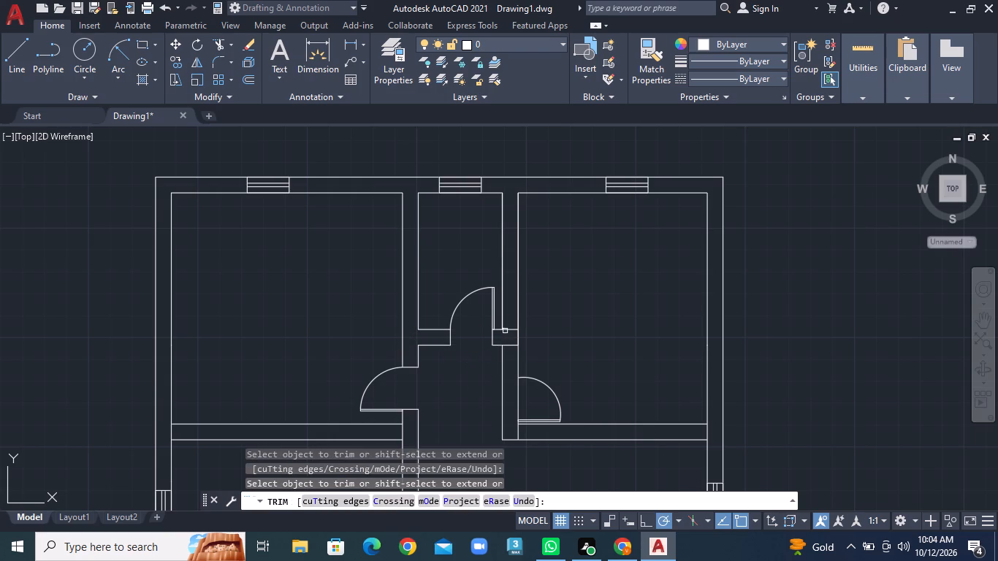
left_click(511, 330)
left_click(511, 346)
Trim the room-side wall line across the upper-right room's door opening.
scroll(465, 368, "down", 1)
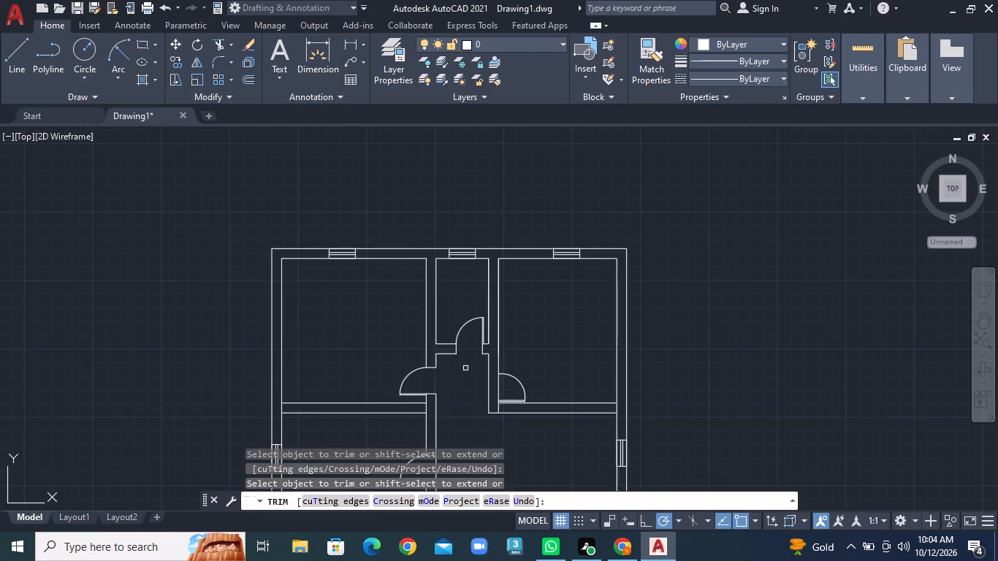
middle_click_drag(454, 360, 451, 331)
middle_click_drag(450, 329, 439, 289)
middle_click_drag(439, 284, 438, 276)
middle_click(436, 267)
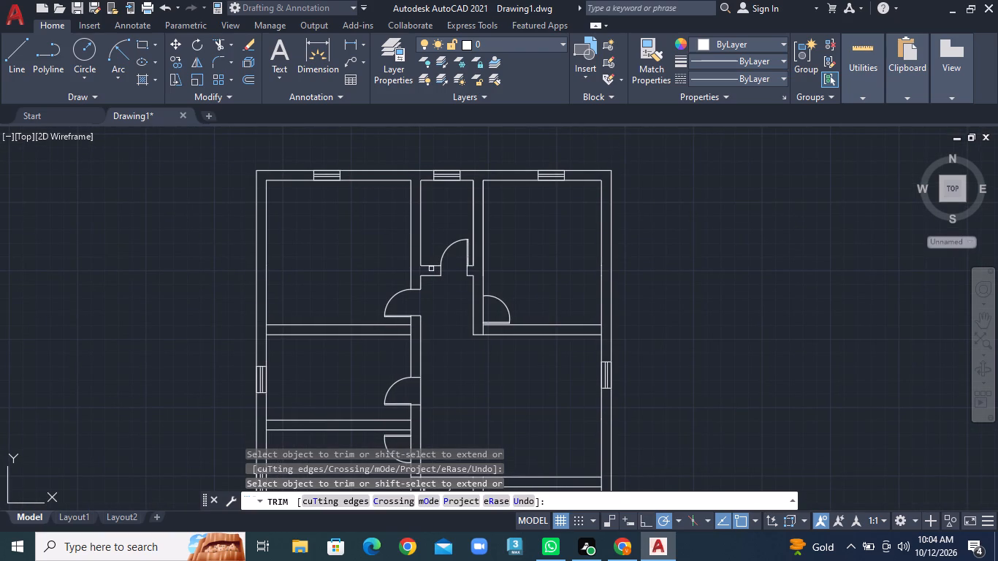
left_click(482, 308)
Draw two closing lines across the corridor wall for the upper-right room's door, at the arc end and level with the partition's upper edge.
left_click(2, 58)
scroll(424, 275, "up", 2)
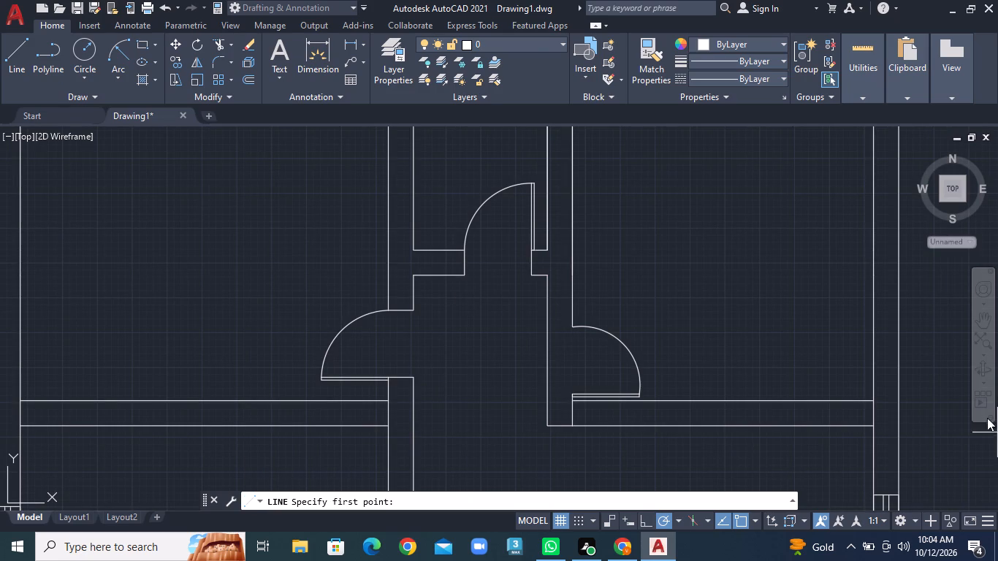
left_click(571, 329)
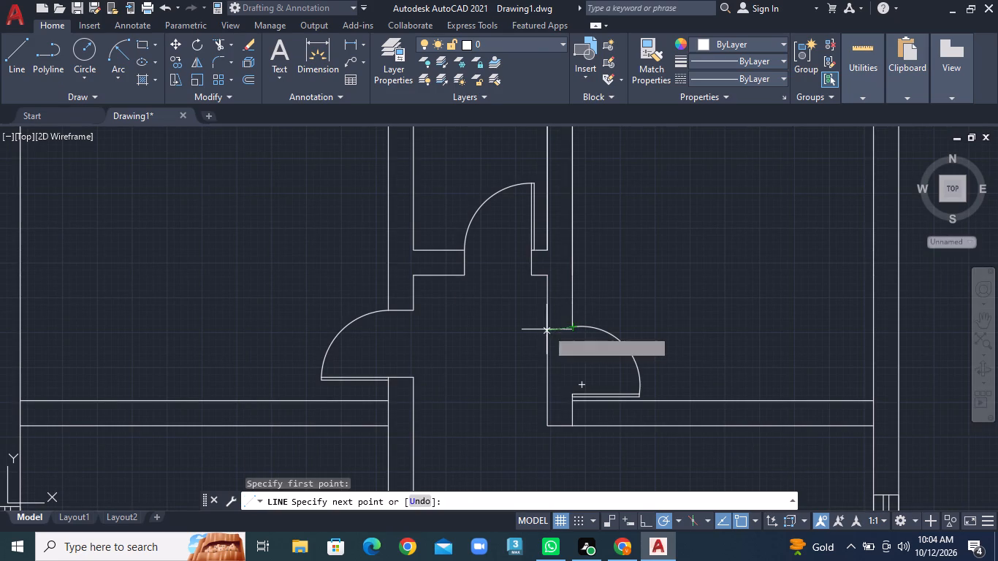
left_click(543, 329)
right_click(543, 329)
left_click(557, 338)
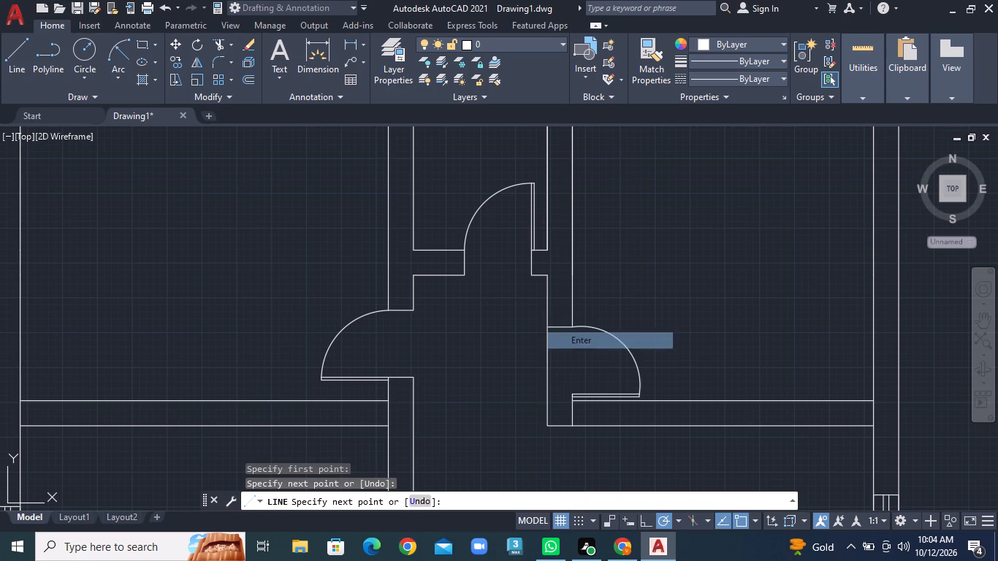
right_click(717, 348)
left_click(802, 86)
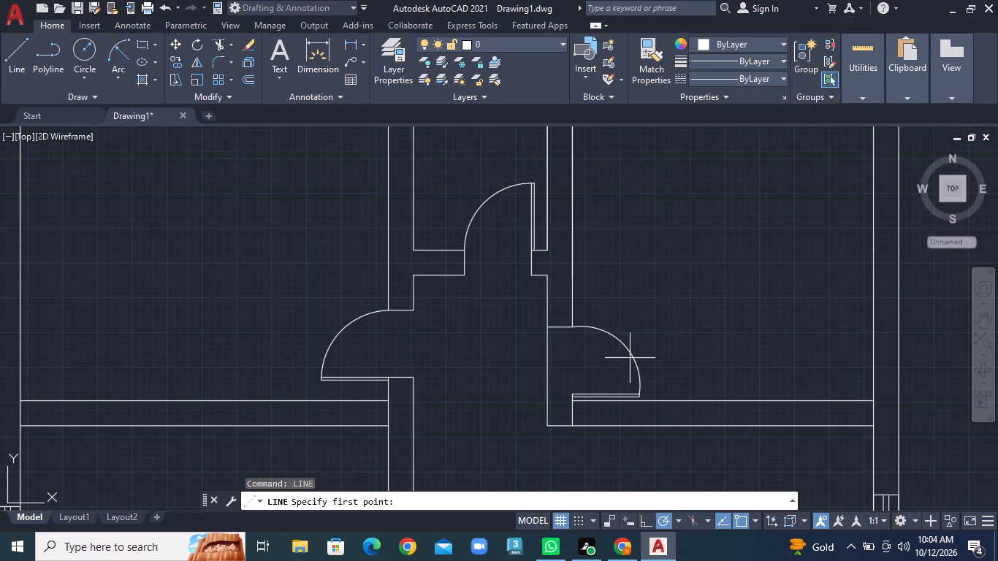
scroll(616, 424, "up", 1)
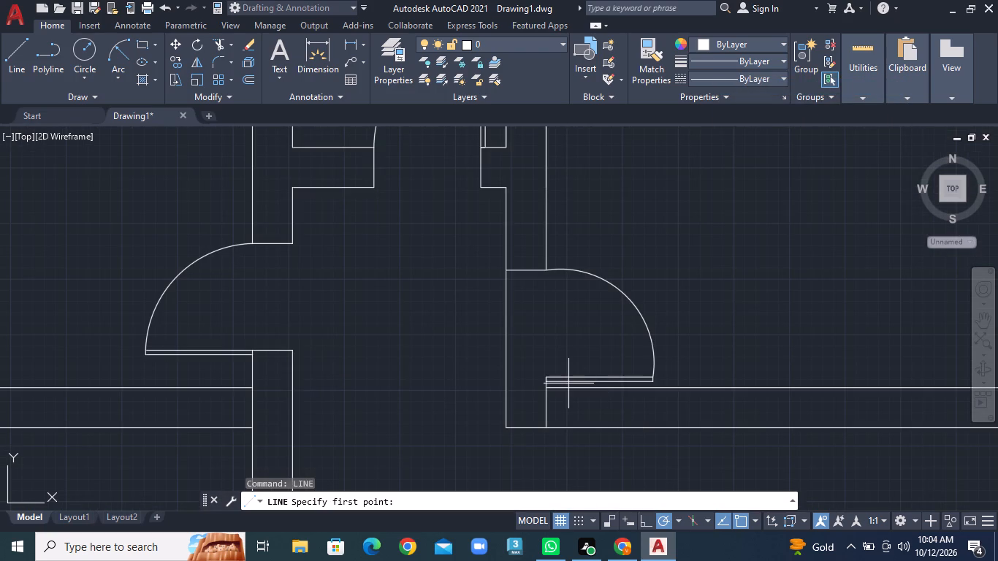
left_click(543, 389)
left_click(505, 391)
right_click(505, 391)
left_click(549, 234)
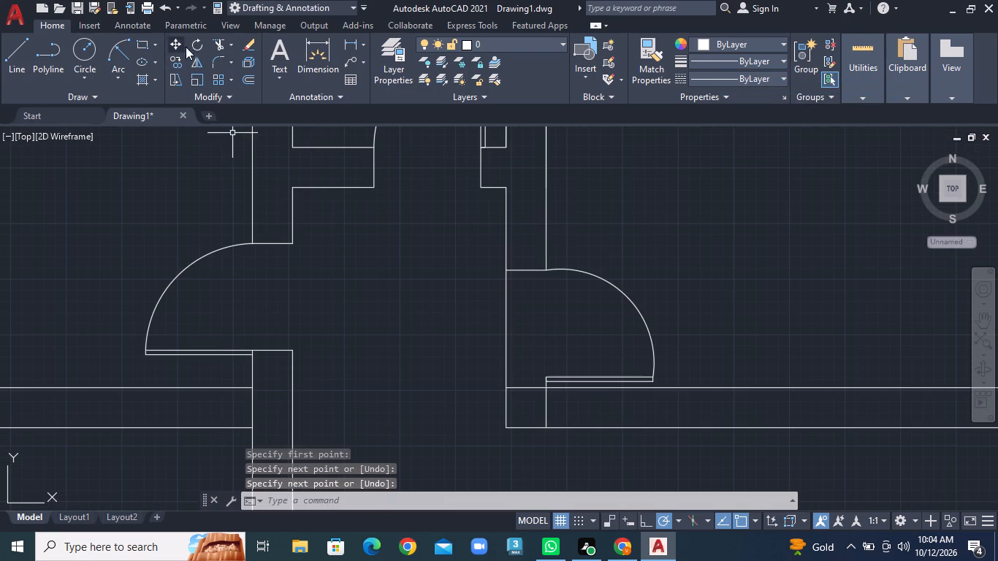
Trim the corridor-side wall line across the upper-right room's door opening.
left_click(228, 47)
left_click(238, 69)
left_click(498, 341)
left_click(533, 341)
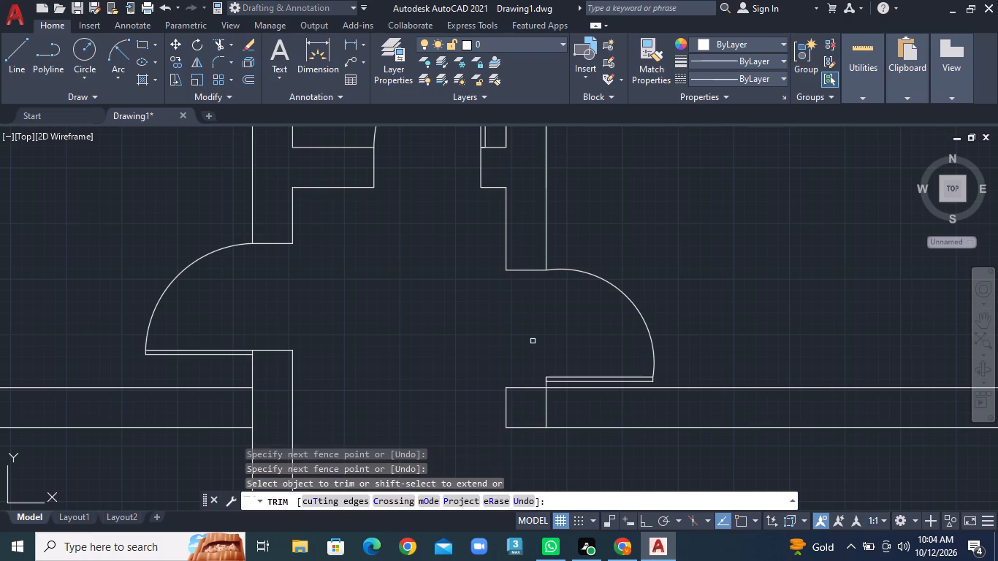
Trim the left corridor wall's lines at its junctions with both left-hand partitions and across the middle-left room's door opening.
scroll(530, 330, "down", 1)
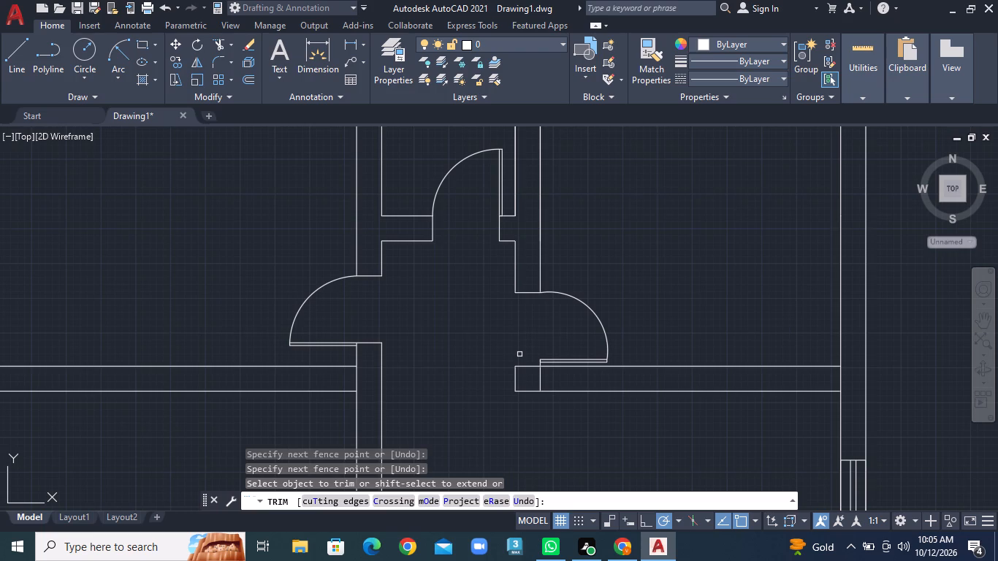
middle_click_drag(505, 365, 490, 337)
middle_click_drag(490, 335, 487, 319)
scroll(484, 347, "down", 1)
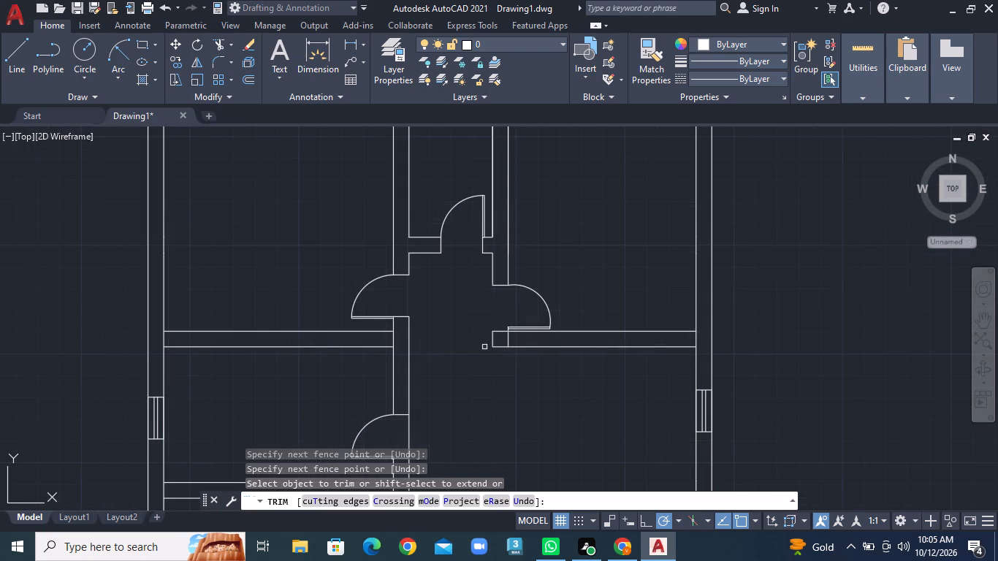
left_click(395, 339)
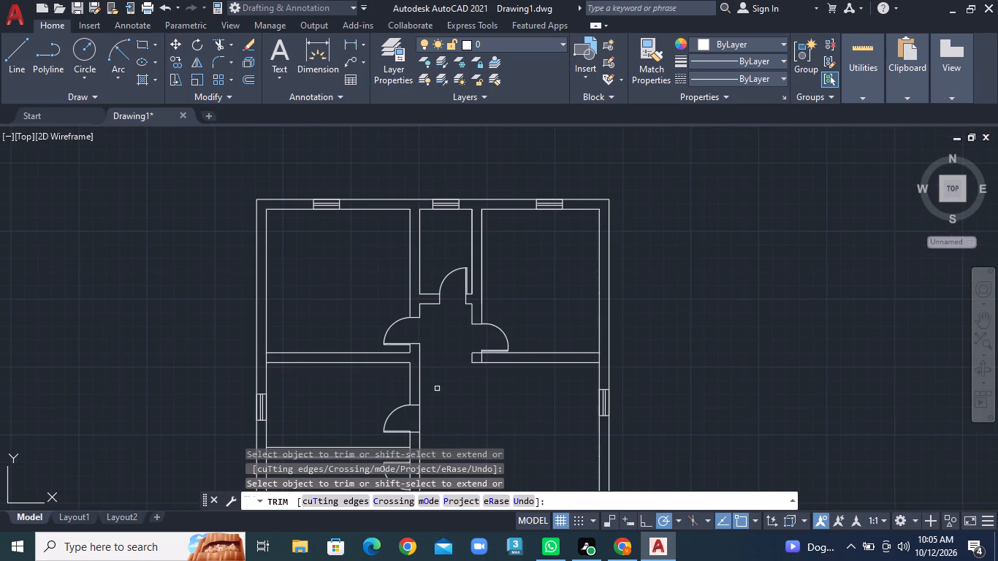
middle_click_drag(435, 389, 413, 251)
scroll(381, 281, "up", 1)
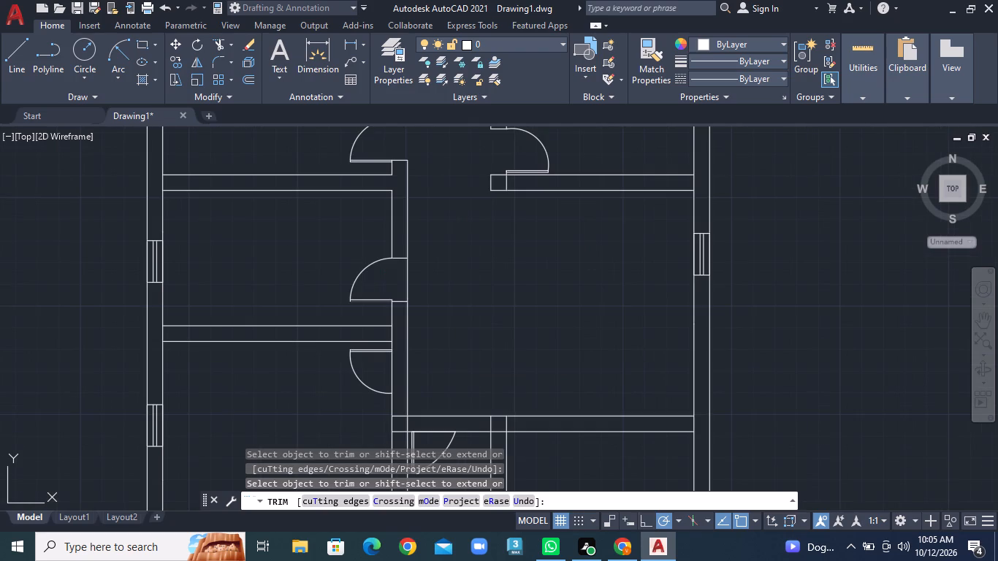
middle_click_drag(388, 270, 304, 265)
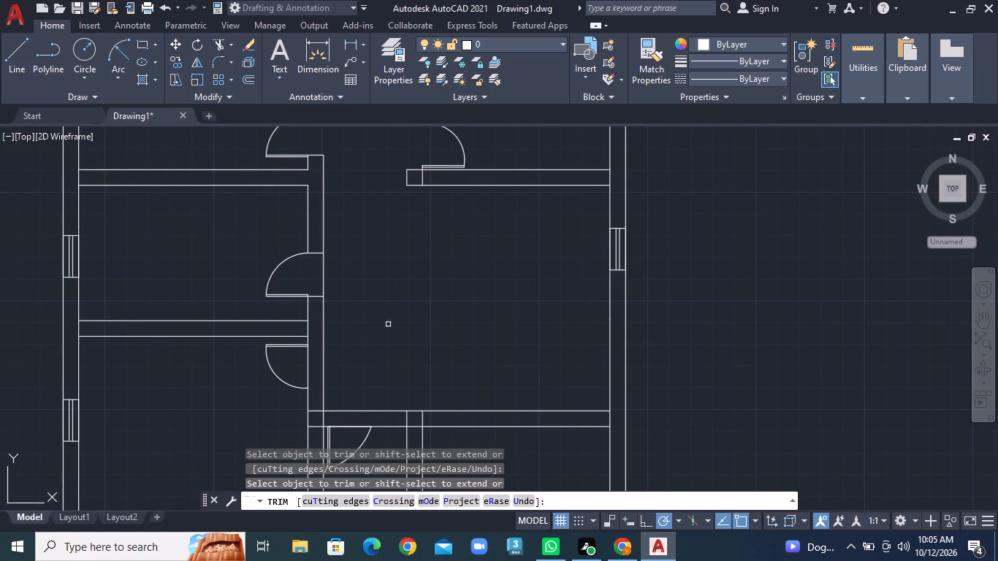
left_click(324, 269)
left_click(310, 328)
Draw two closing lines across the left corridor wall for the door below the middle-left room, at the leaf and the arc end.
middle_click_drag(377, 378, 364, 351)
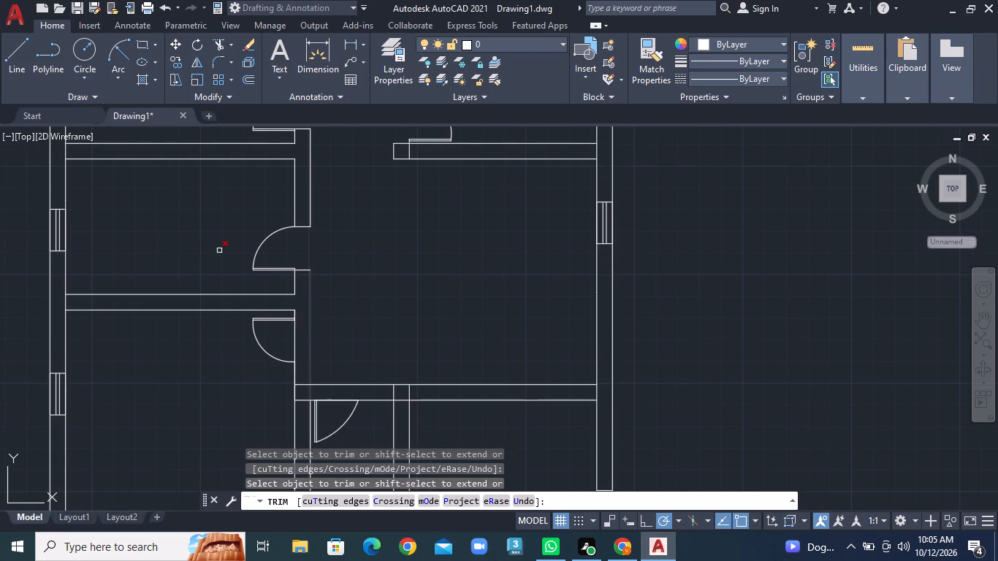
left_click(15, 66)
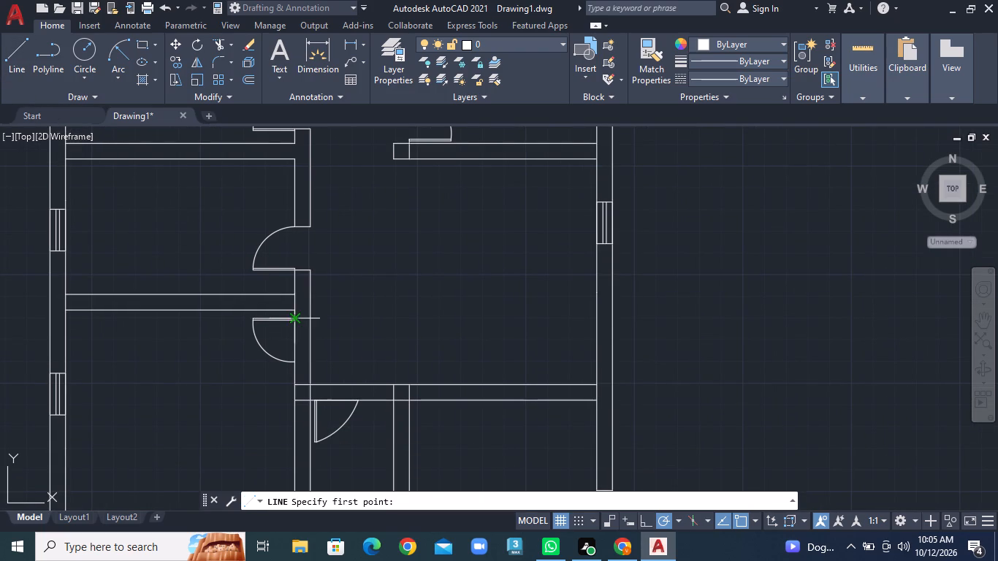
left_click(297, 318)
left_click(308, 318)
right_click(308, 318)
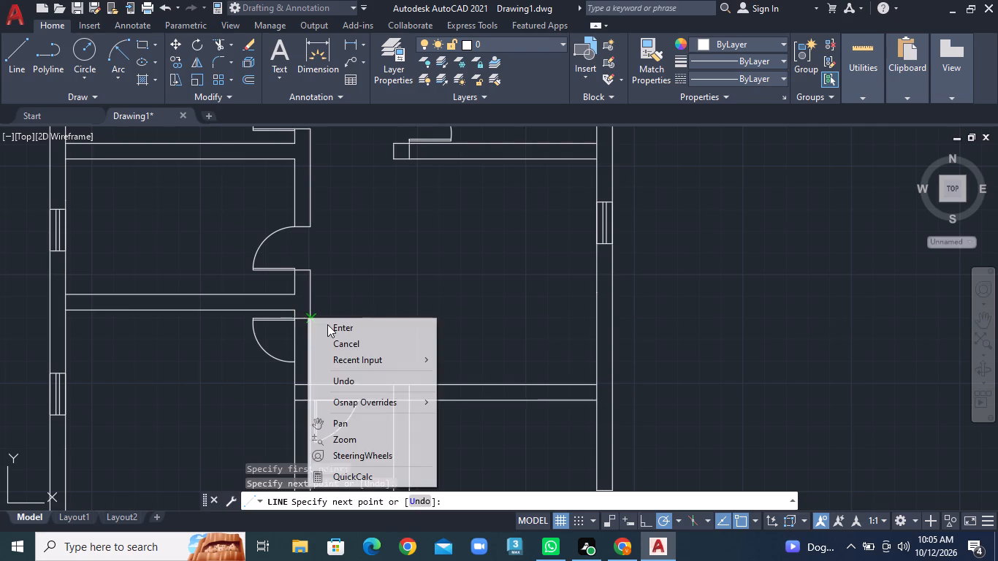
left_click(327, 324)
right_click(330, 324)
left_click(422, 68)
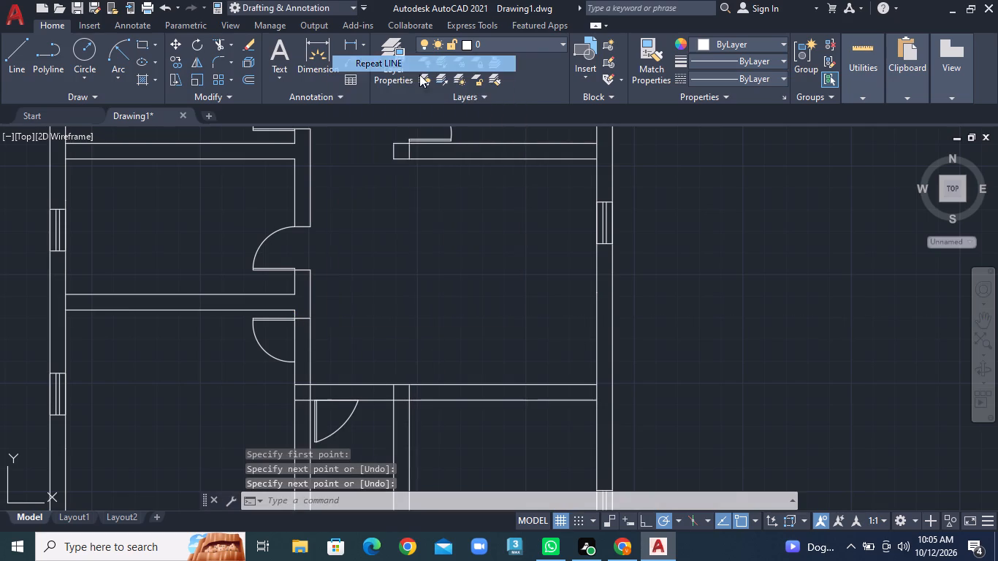
left_click(294, 360)
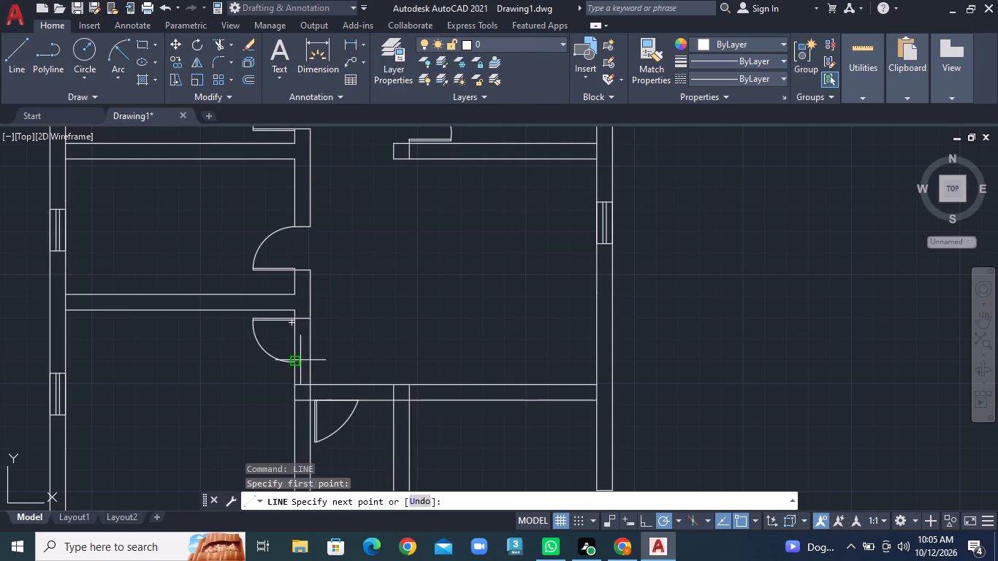
left_click(311, 360)
right_click(311, 360)
left_click(350, 365)
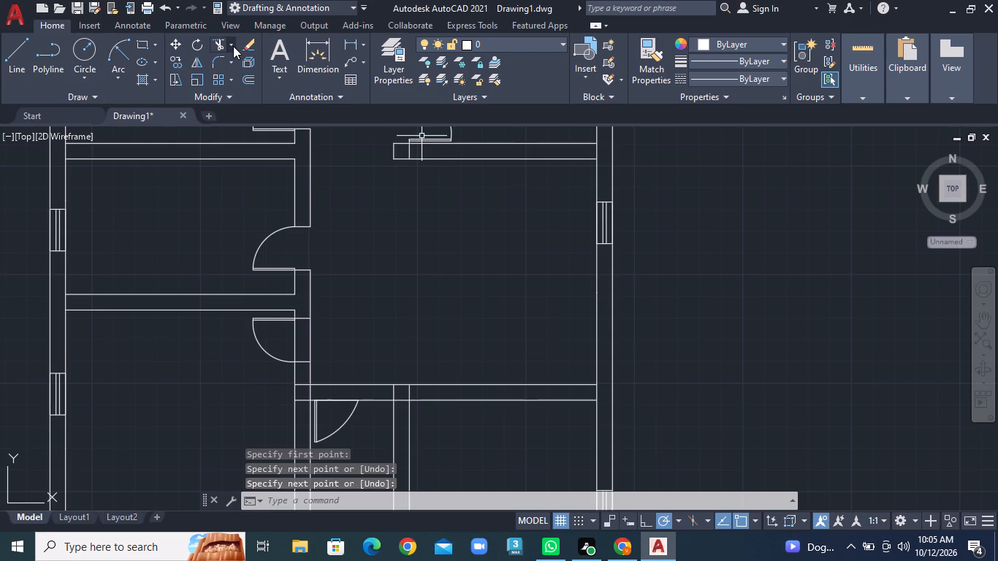
Trim the room-side wall line across the door opening below the middle-left room.
left_click(233, 46)
left_click(235, 61)
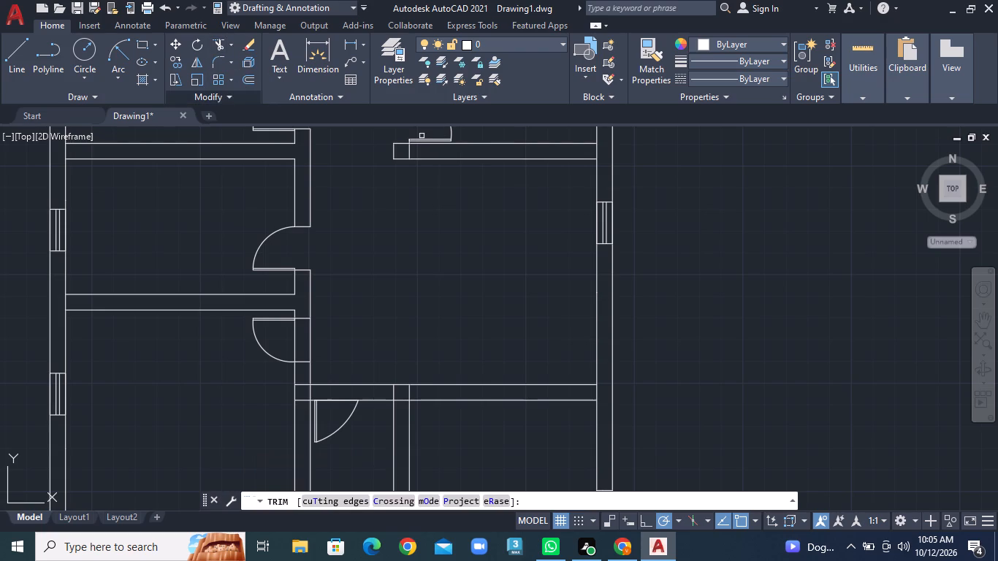
left_click(293, 343)
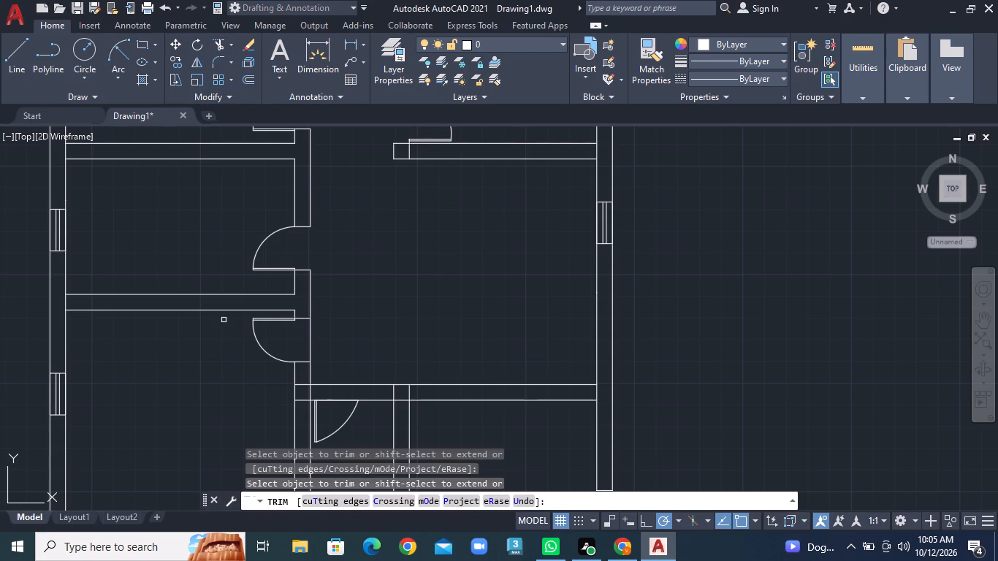
Trim the overlapping wall lines where the horizontal wall above the small room meets the left corridor wall.
middle_click_drag(402, 389, 387, 316)
middle_click(387, 314)
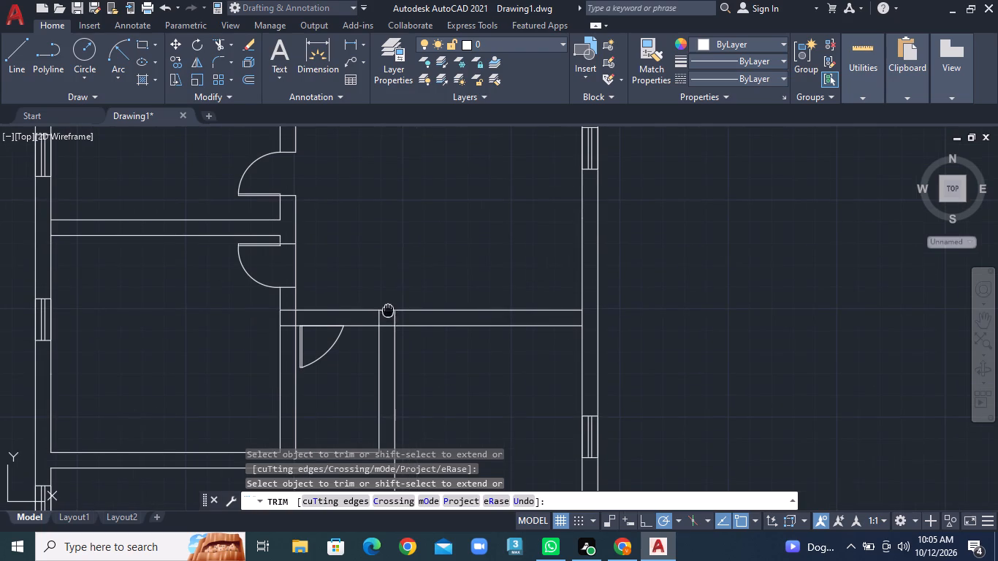
scroll(317, 323, "up", 2)
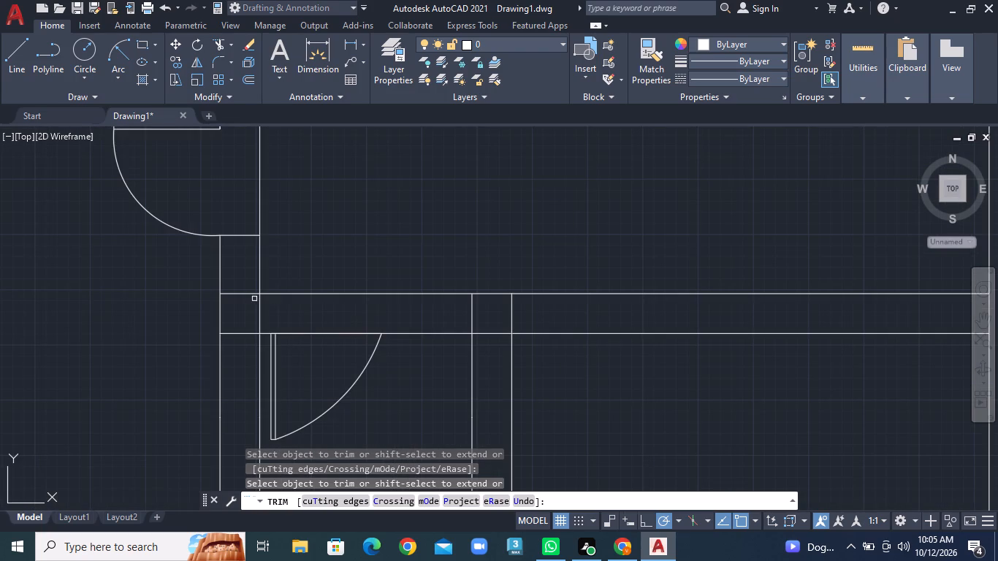
left_click(241, 293)
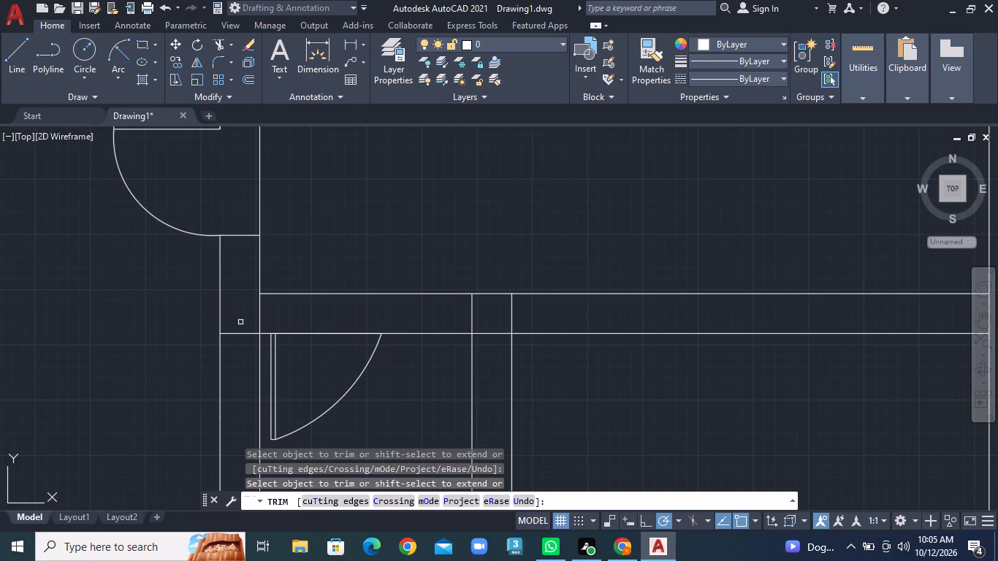
left_click(236, 335)
left_click(254, 318)
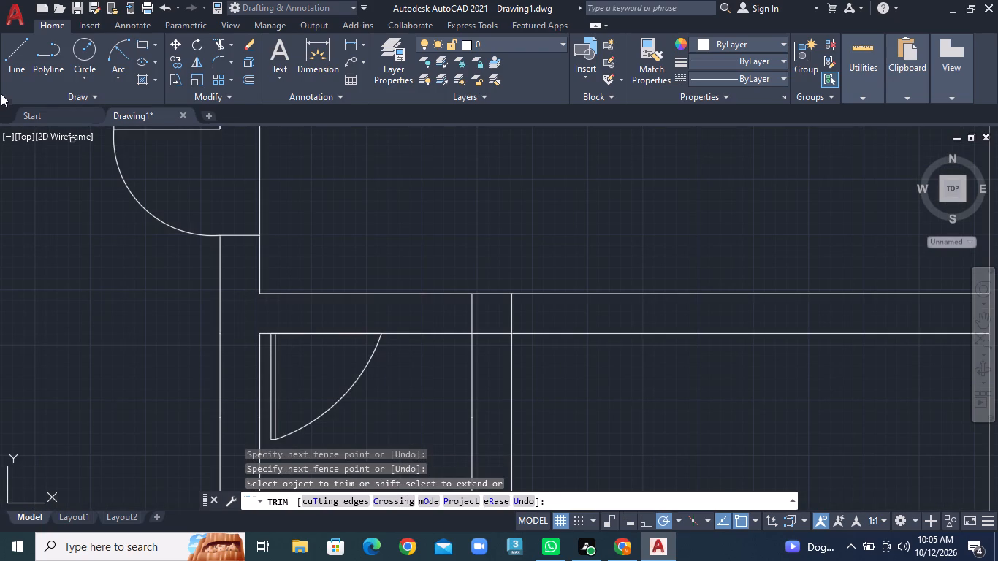
Draw two closing lines across the small room's upper wall for its door, at the arc end and at the leaf's outer edge.
left_click(9, 68)
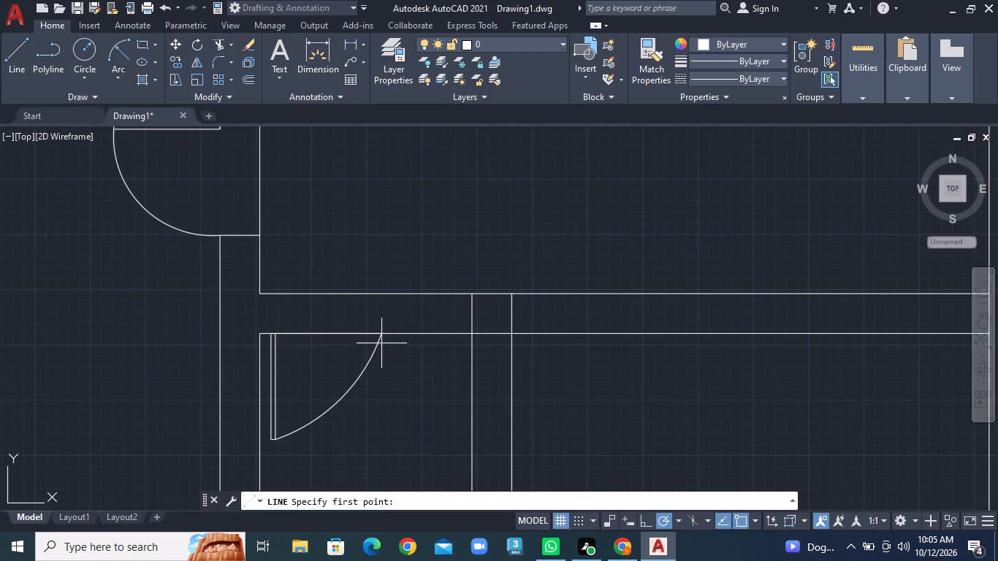
left_click(381, 335)
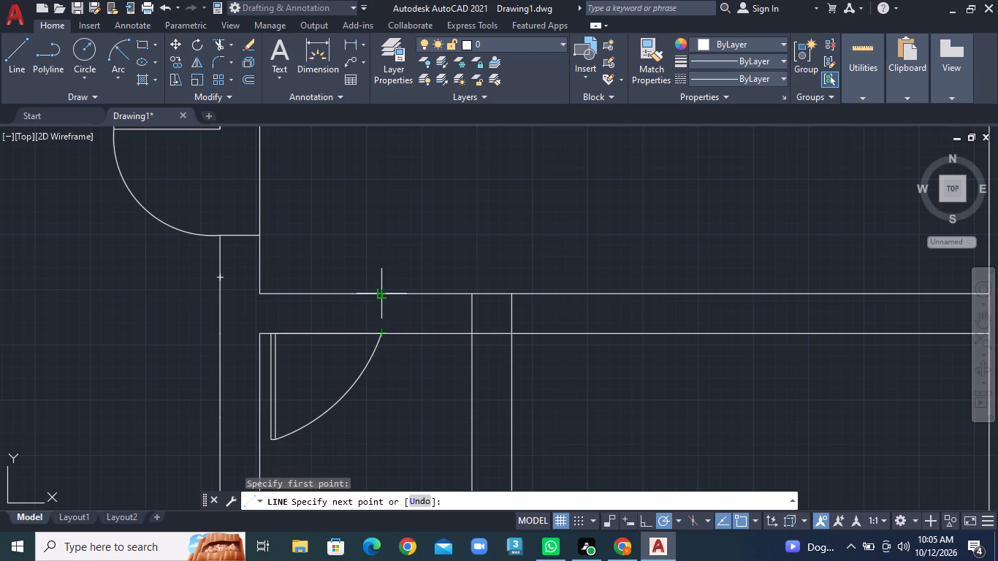
left_click(381, 294)
right_click(381, 294)
left_click(405, 307)
left_click(17, 66)
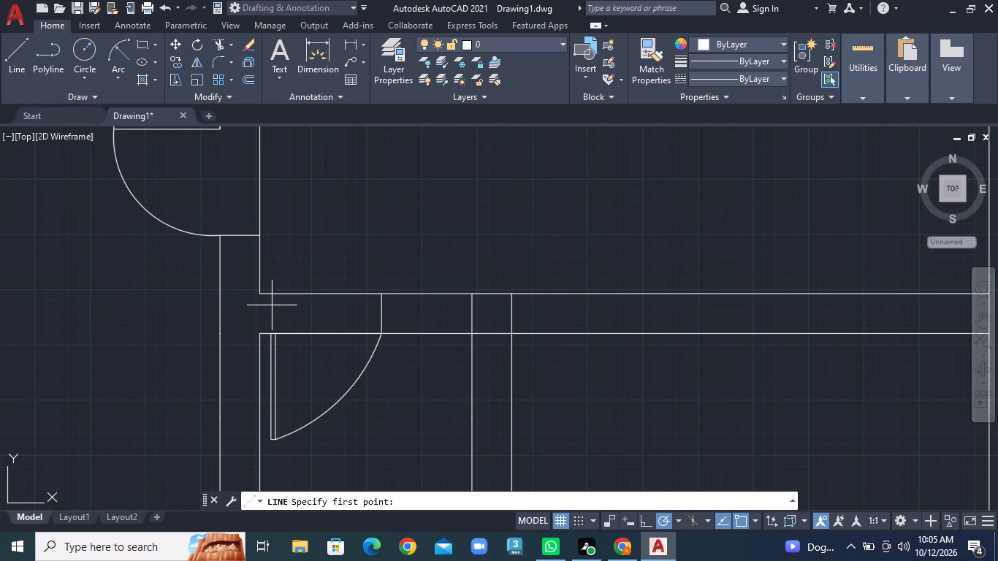
scroll(273, 304, "up", 1)
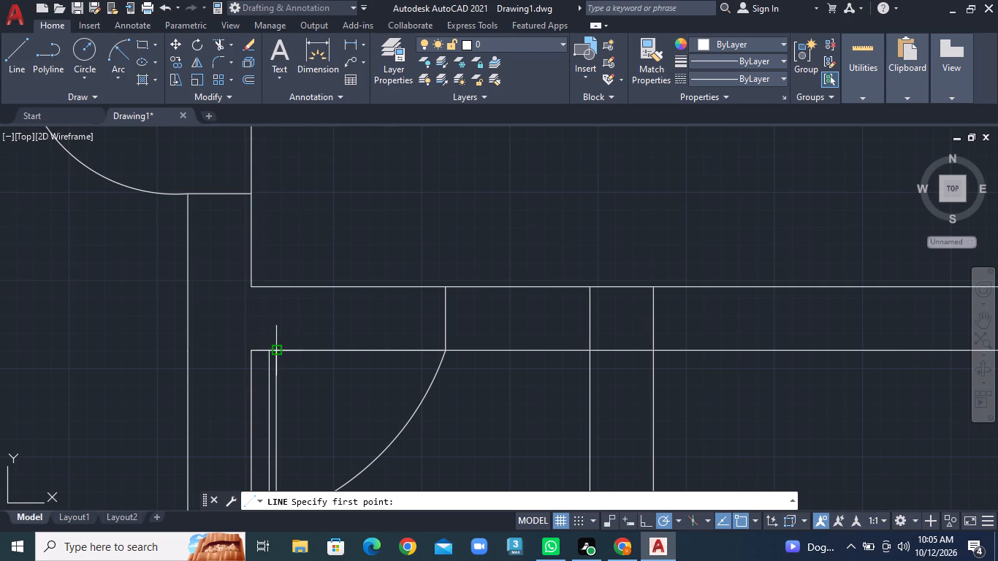
left_click(267, 353)
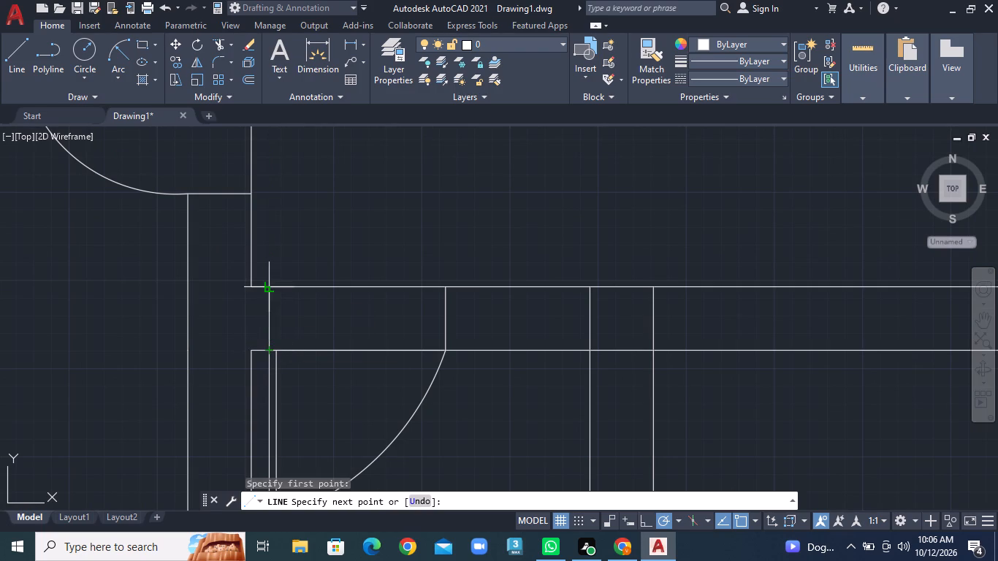
left_click(267, 282)
right_click(267, 282)
left_click(283, 294)
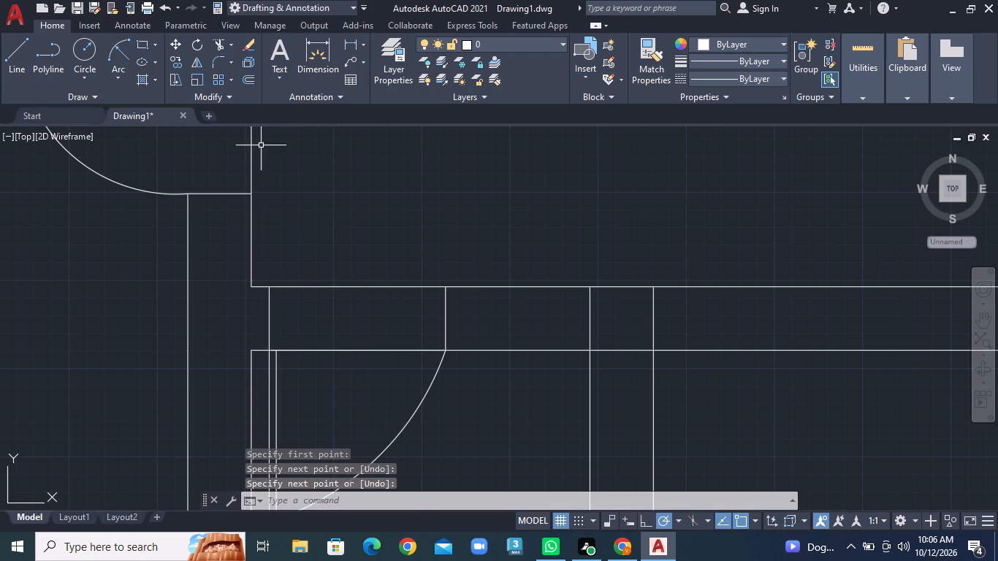
Trim the upper wall line across the small room's door opening.
left_click(229, 40)
left_click(236, 62)
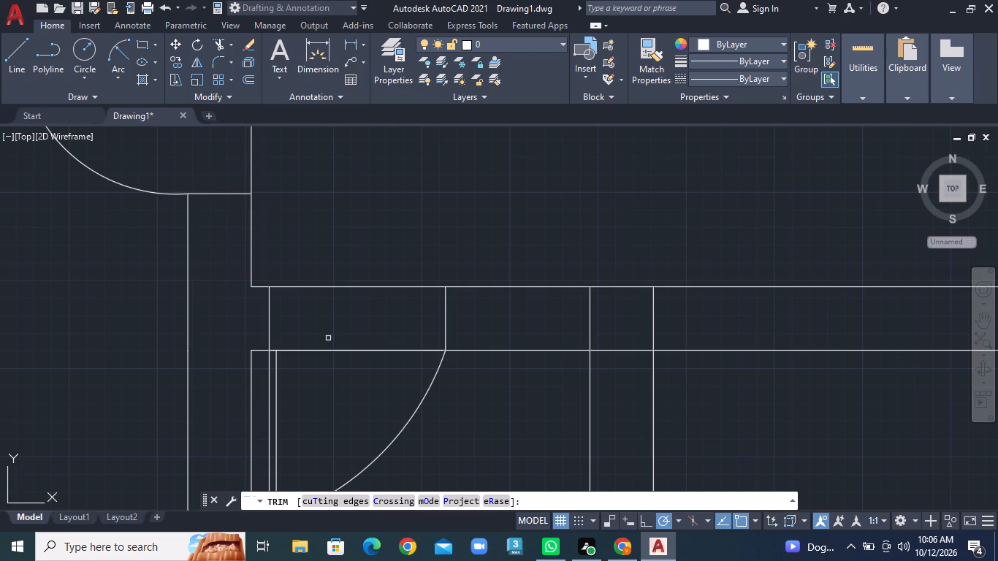
left_click(321, 286)
Trim the horizontal wall's lower line between the two lines of the small room's right-hand partition.
scroll(383, 351, "down", 3)
middle_click_drag(384, 374, 370, 332)
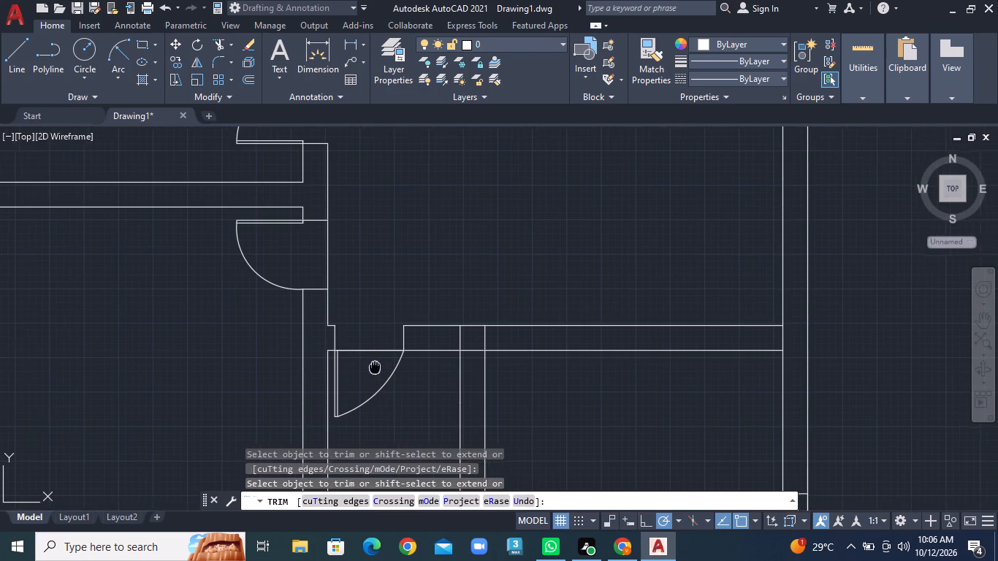
middle_click_drag(370, 332, 370, 318)
middle_click(370, 293)
scroll(381, 372, "down", 1)
middle_click_drag(389, 378, 384, 373)
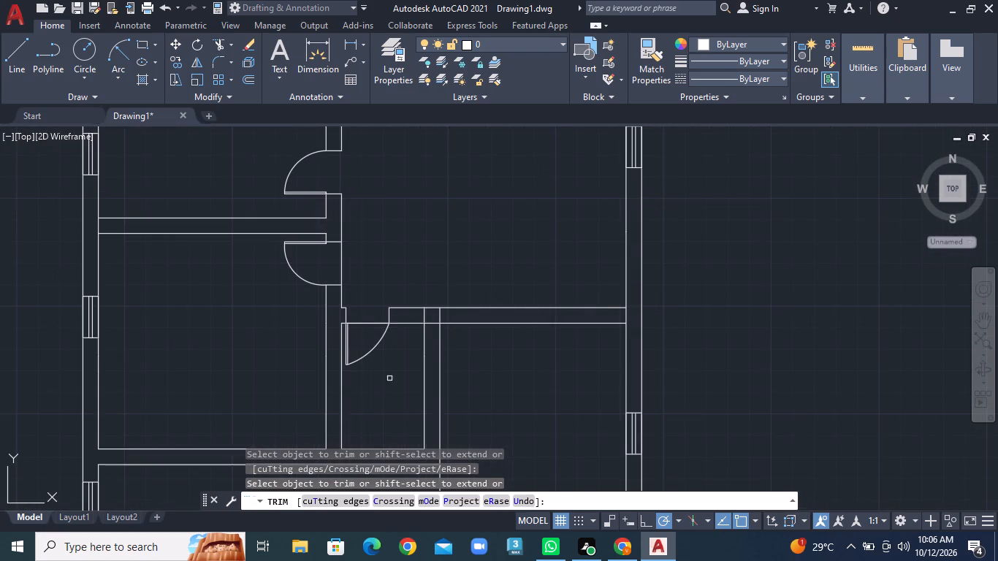
middle_click_drag(384, 373, 380, 319)
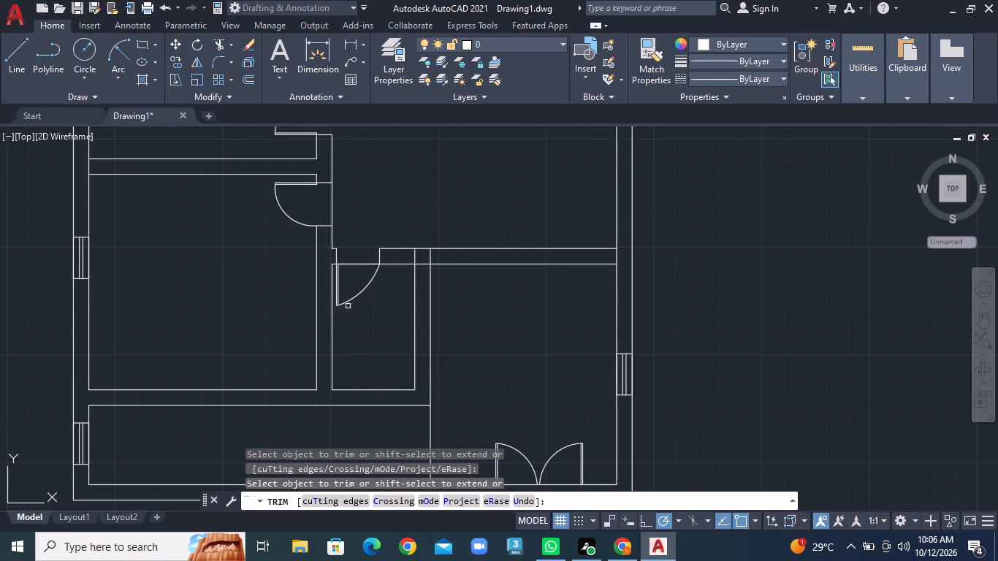
left_click(425, 263)
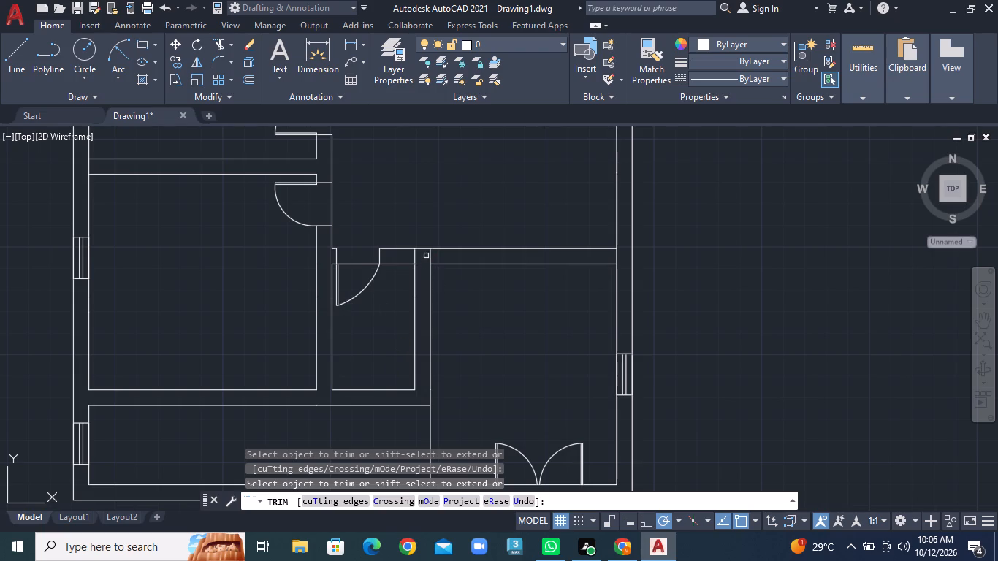
left_click(412, 256)
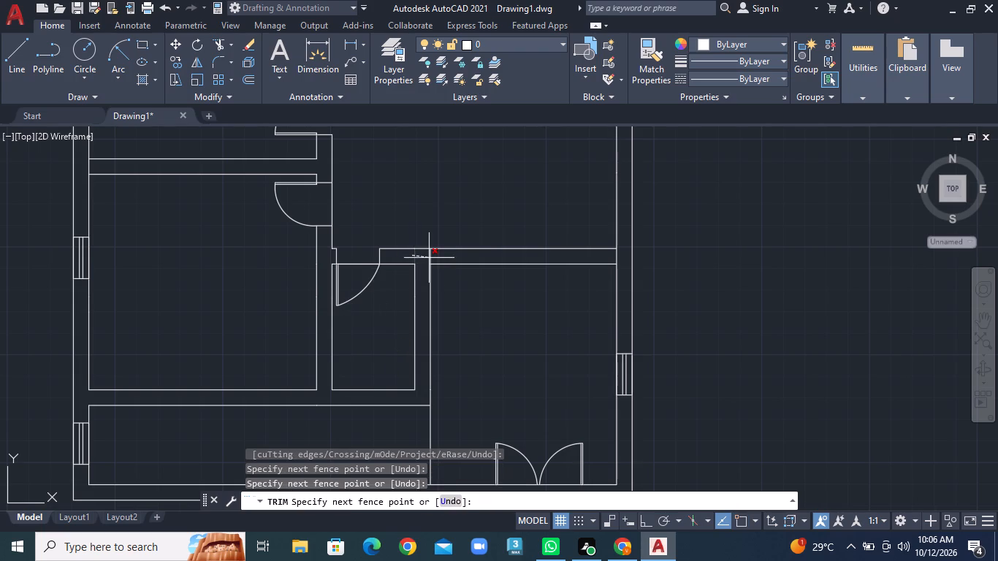
Draw a closing line across the horizontal wall, partway between the small room's right-hand partition and the right exterior wall.
left_click(9, 51)
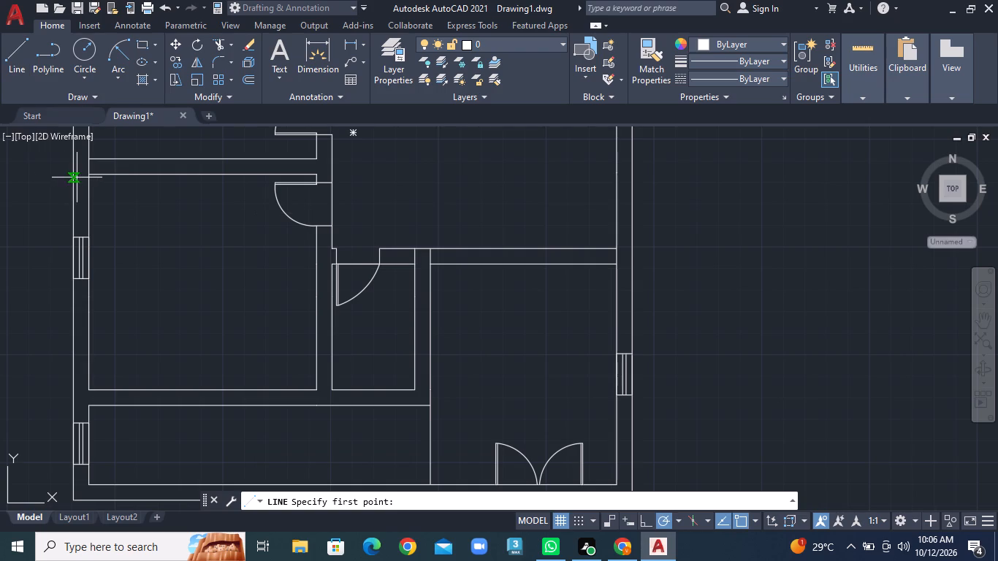
left_click(500, 249)
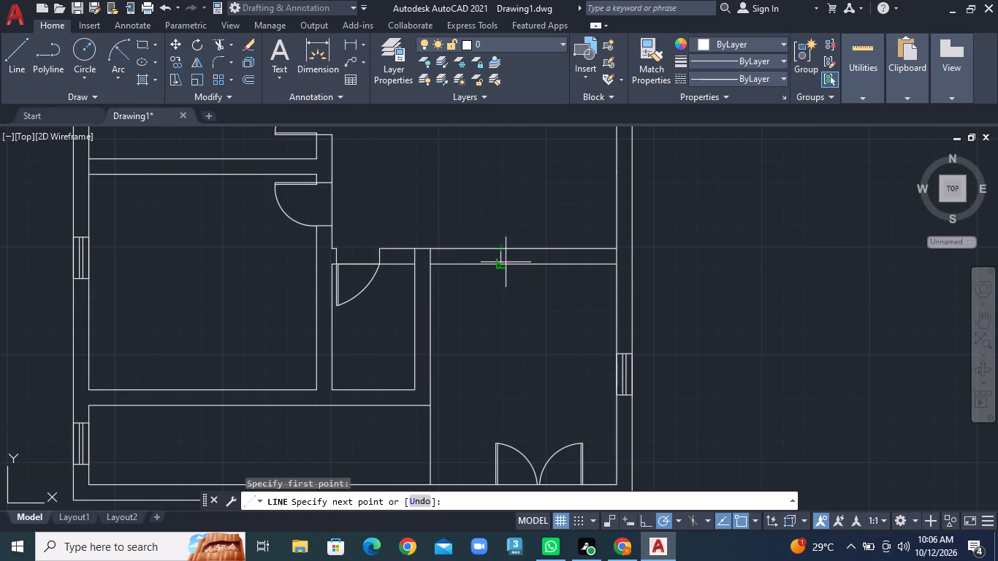
left_click(503, 261)
right_click(503, 261)
left_click(514, 272)
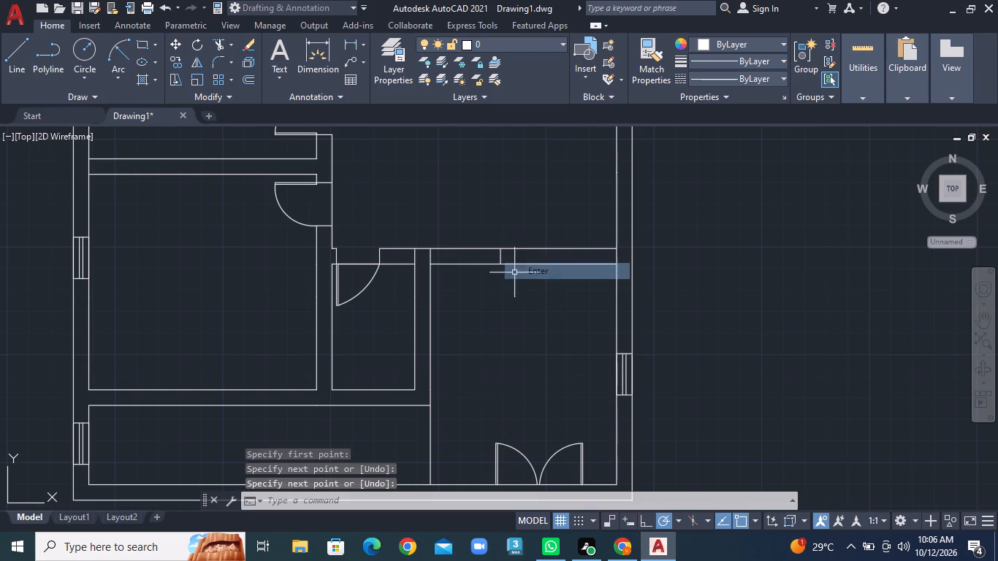
Trim both horizontal wall lines between the small room's right-hand partition and the closing line to form an opening.
left_click(229, 41)
left_click(240, 65)
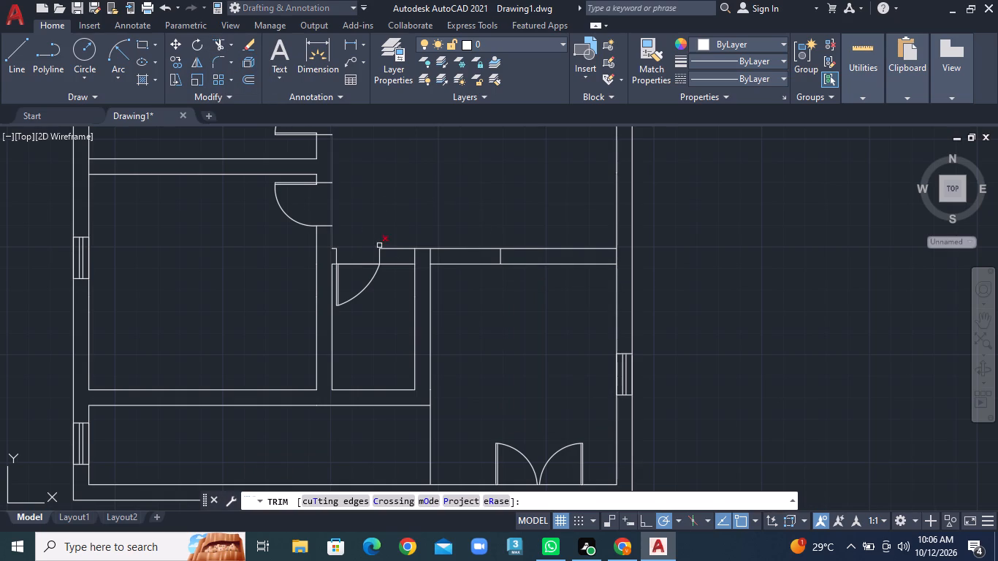
left_click(473, 234)
left_click(474, 281)
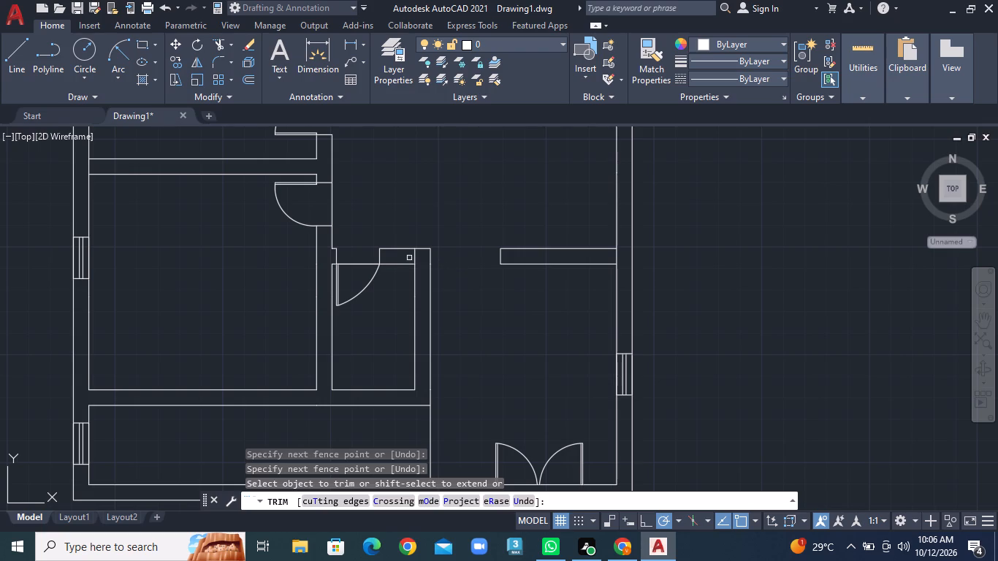
Trim the lower wall line across the small room's door opening.
left_click(364, 264)
left_click(364, 264)
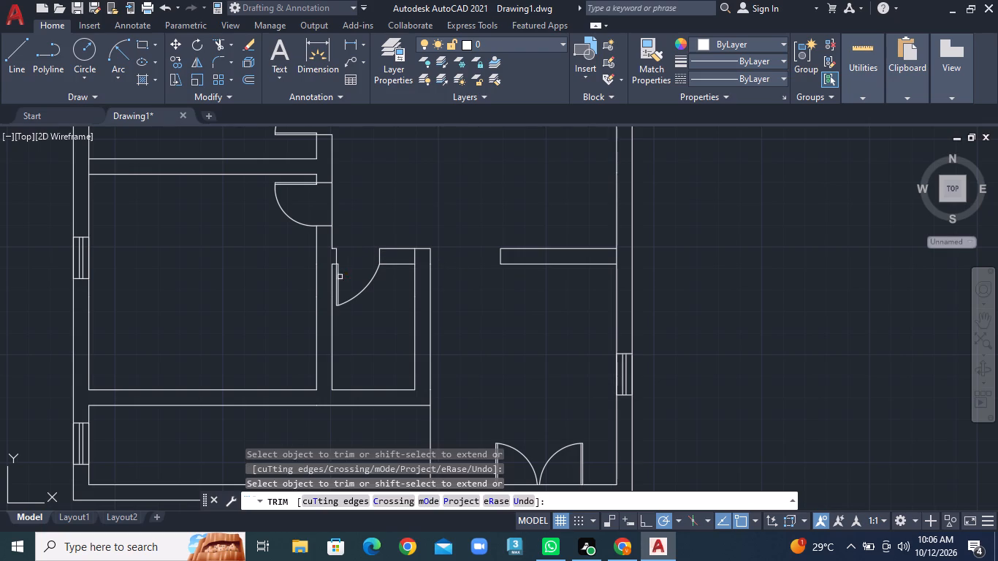
Trim the inner leaf line of the small room's door and the short wall stub projecting past the leaf at its hinge.
scroll(340, 280, "up", 2)
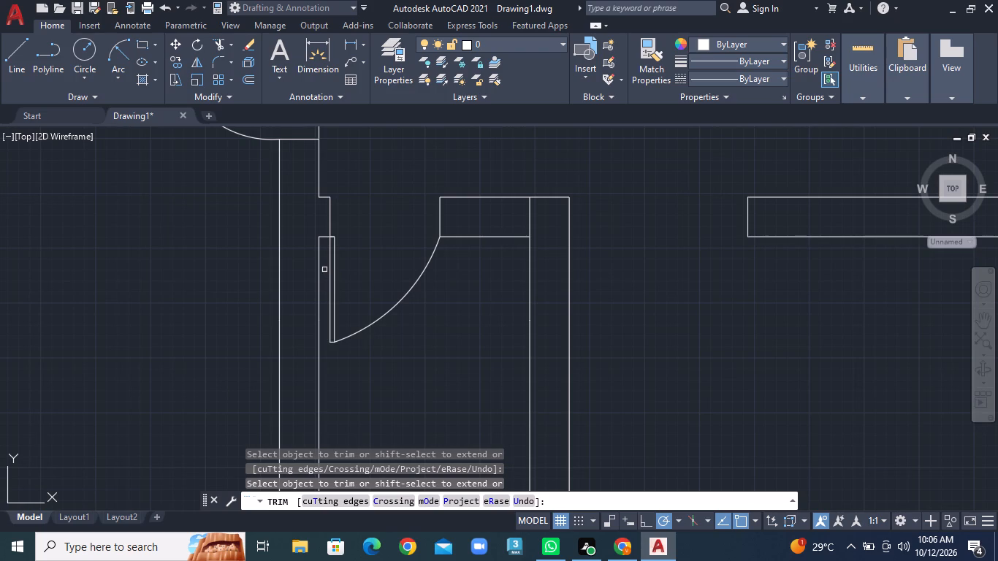
left_click(335, 264)
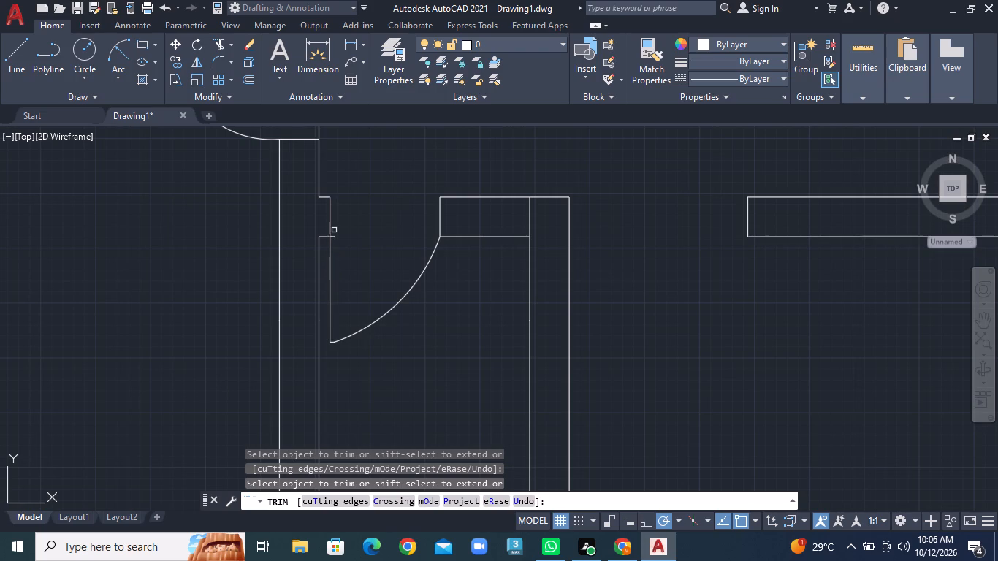
left_click(335, 239)
left_click(335, 235)
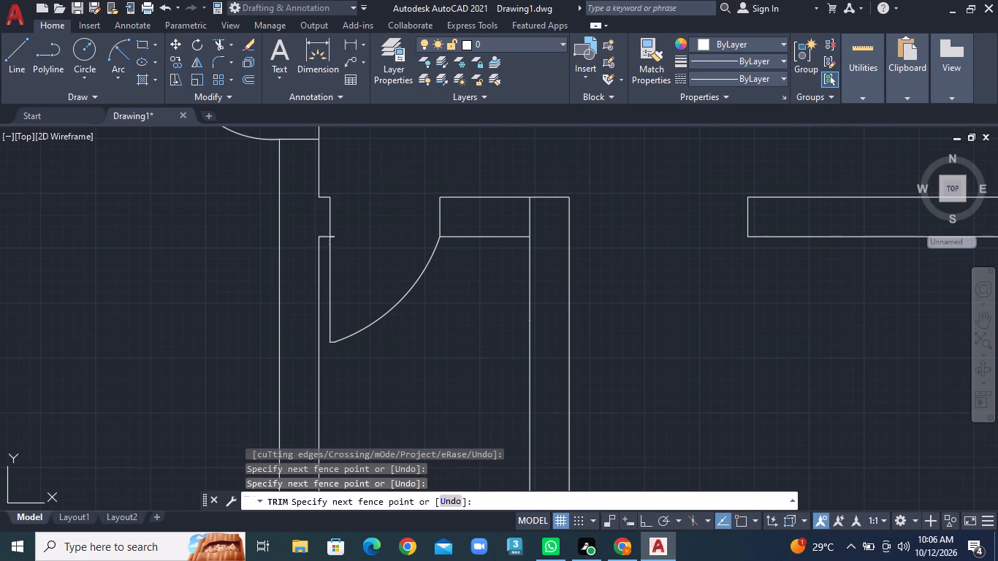
left_click(334, 237)
scroll(346, 237, "up", 3)
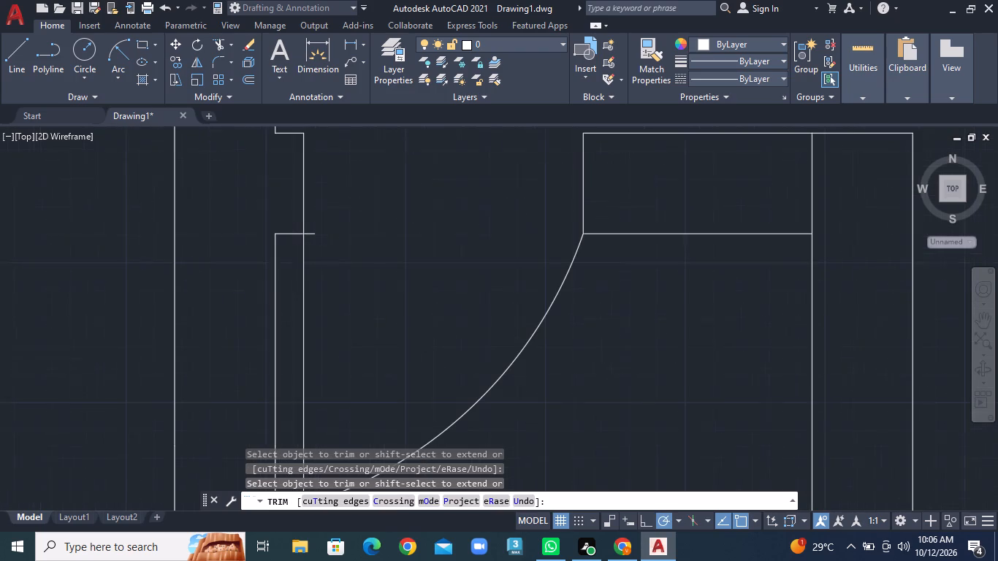
left_click(313, 233)
Trim the inner line of the small room's right-hand partition where it crosses the horizontal wall at the corner.
scroll(381, 296, "down", 3)
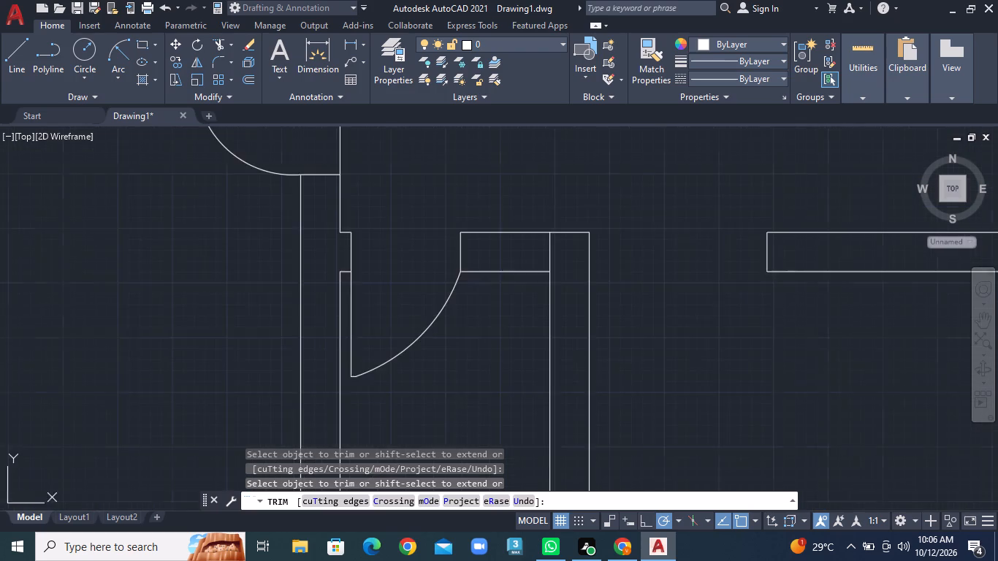
scroll(395, 328, "down", 3)
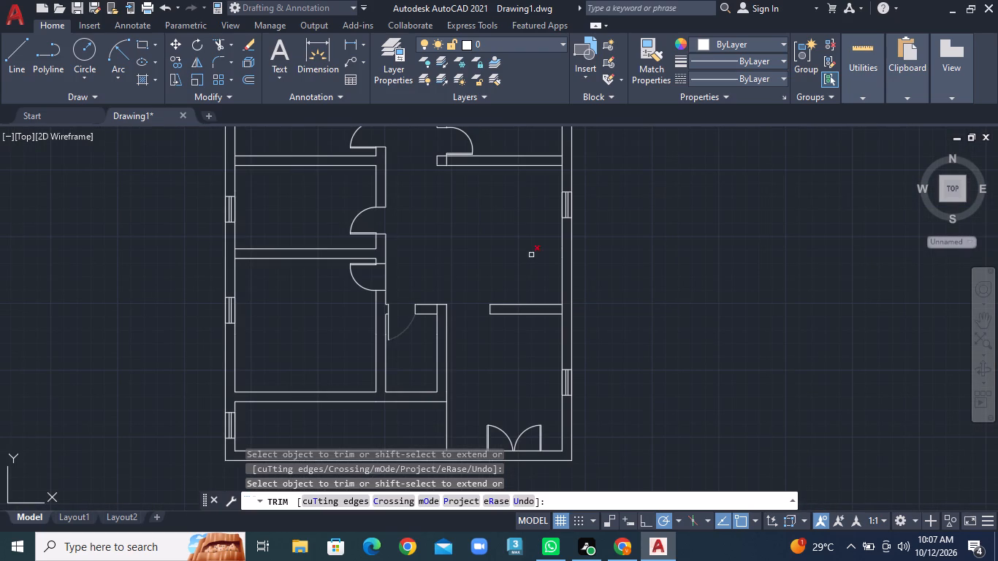
left_click(438, 308)
Draw a jamb line straight down across the bottom exterior wall from the outer edge of the double door's left leaf.
middle_click_drag(498, 428, 449, 274)
scroll(448, 258, "up", 4)
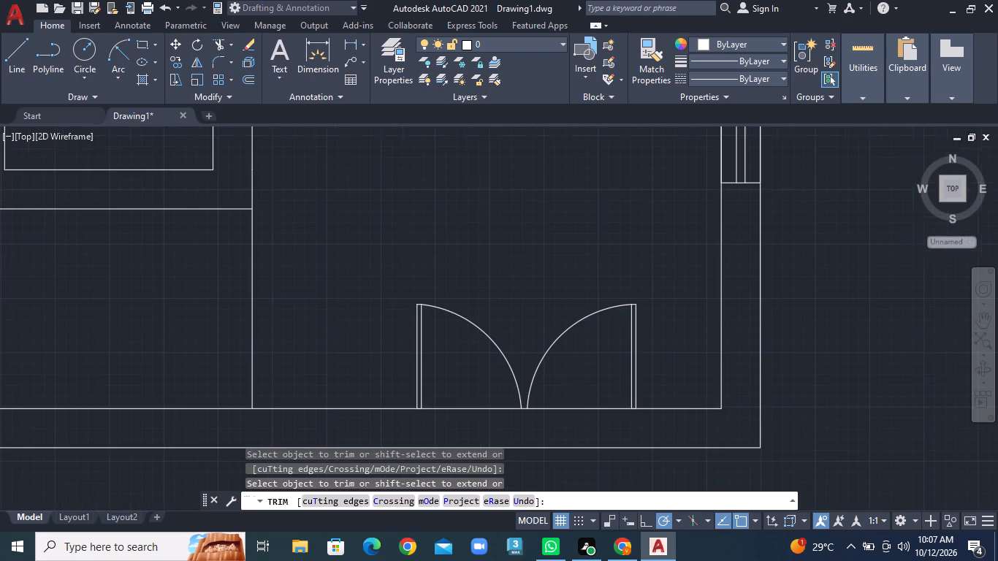
left_click(22, 64)
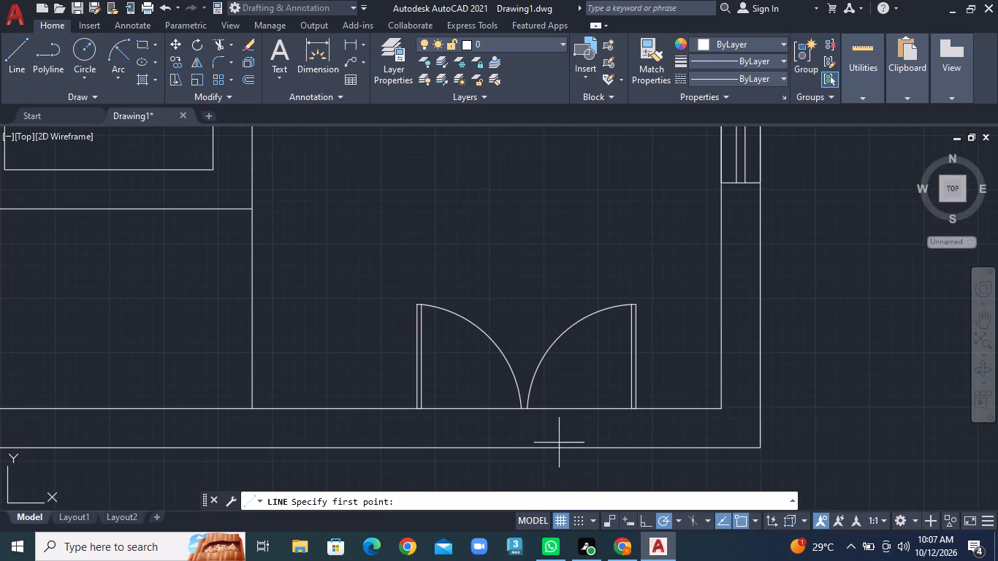
middle_click_drag(557, 418, 546, 396)
middle_click_drag(536, 378, 532, 365)
scroll(482, 352, "up", 1)
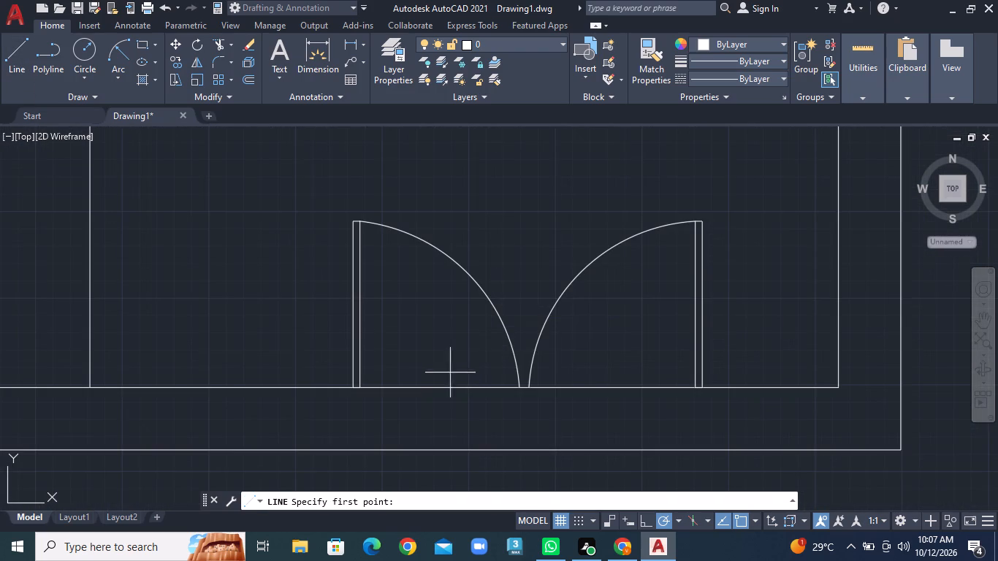
left_click(353, 388)
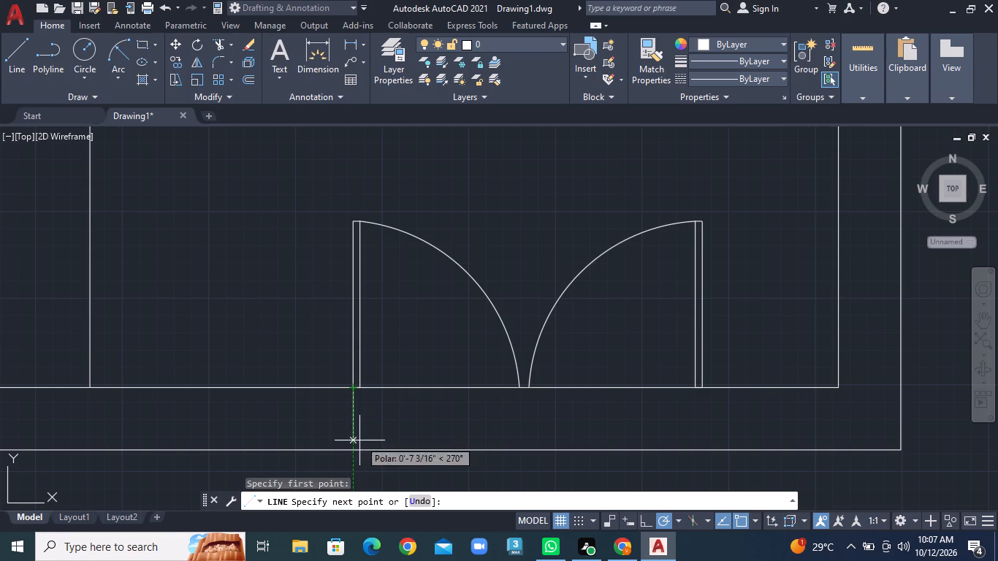
left_click(354, 451)
scroll(354, 451, "up", 1)
right_click(354, 451)
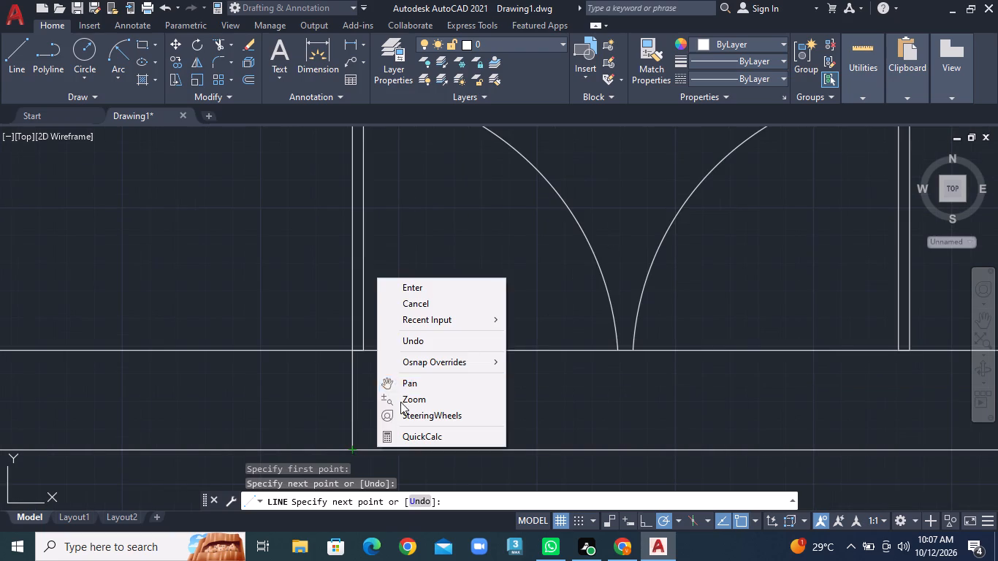
left_click(466, 294)
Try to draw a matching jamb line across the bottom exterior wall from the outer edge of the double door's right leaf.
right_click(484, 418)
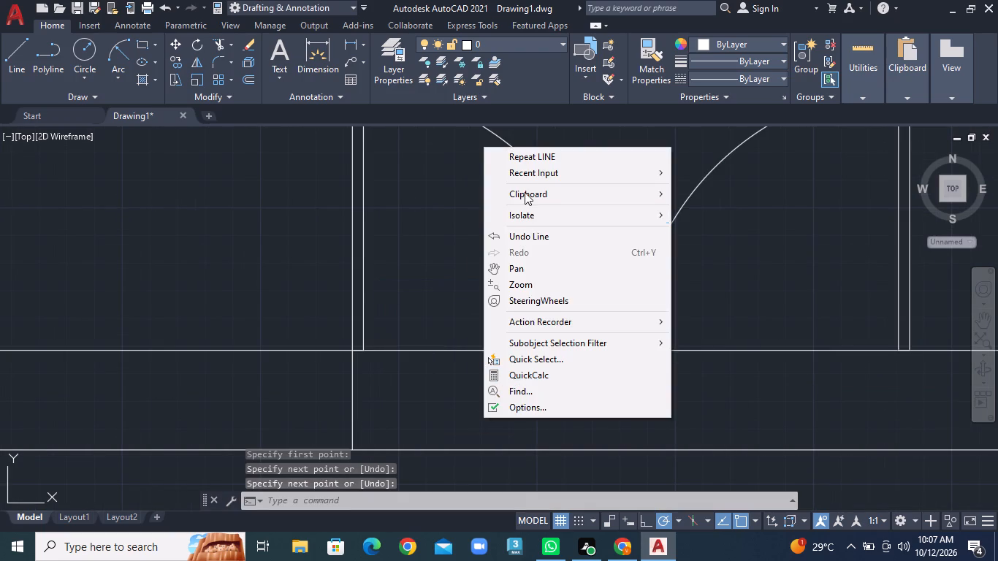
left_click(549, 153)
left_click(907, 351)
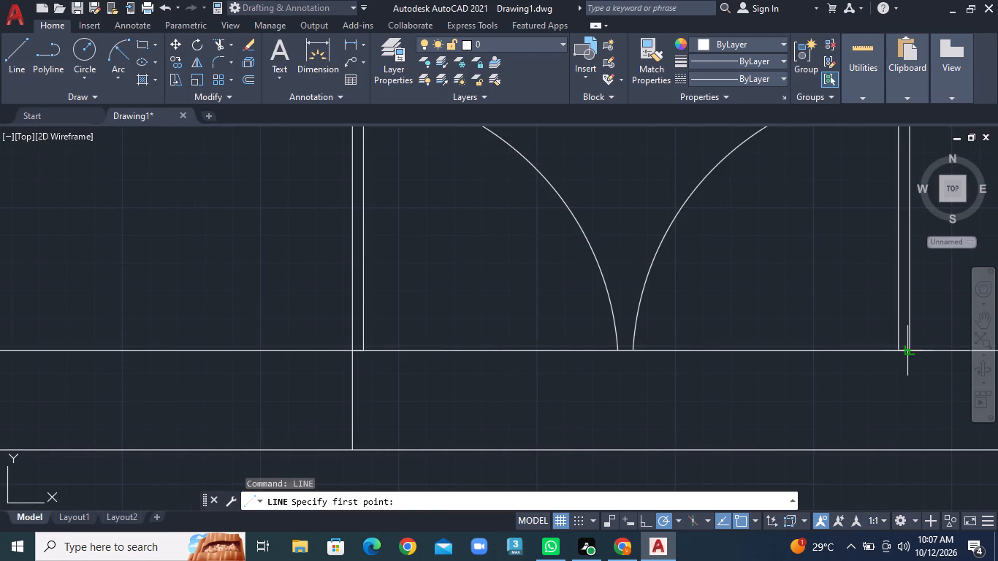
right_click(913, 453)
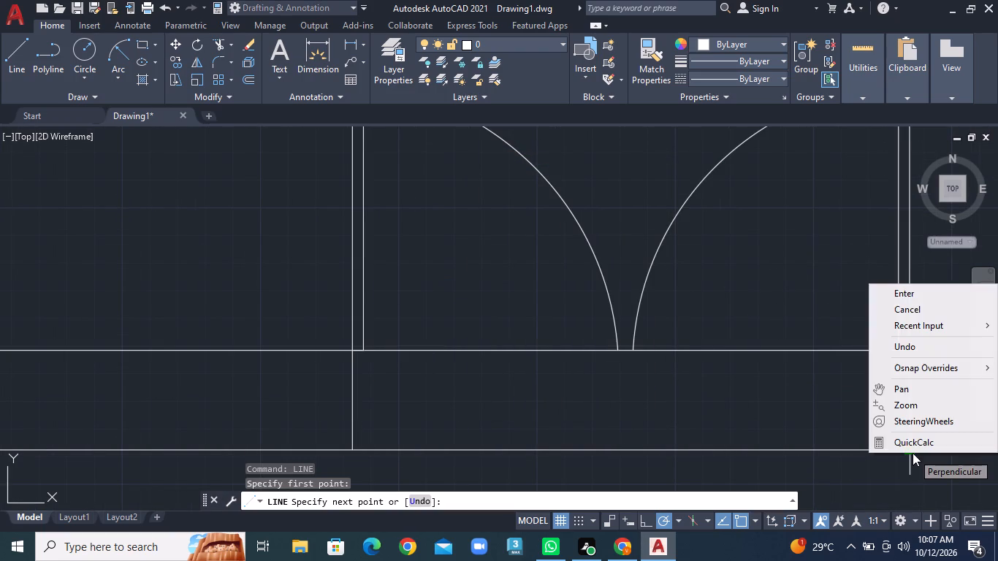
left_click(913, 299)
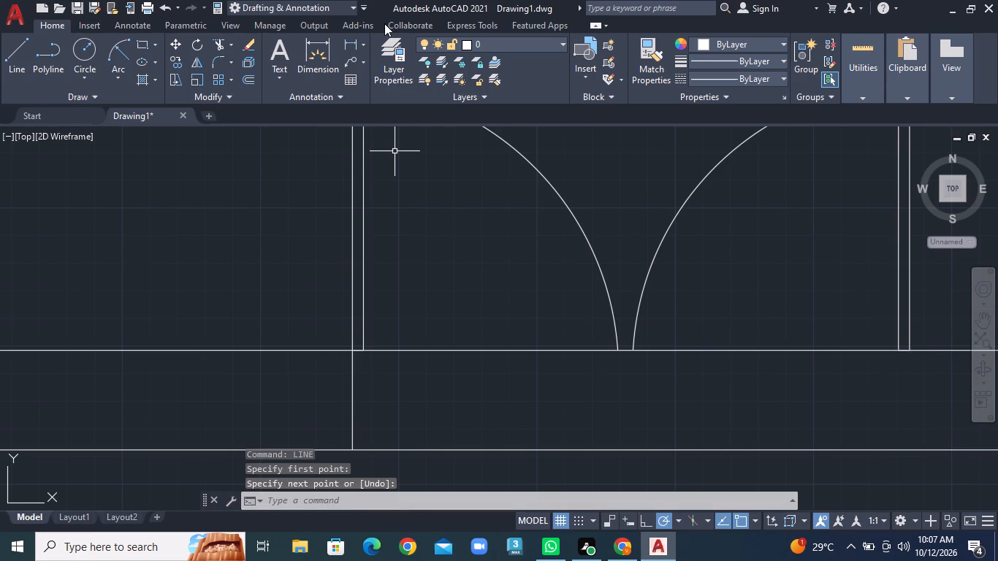
Trim the bottom exterior wall's inner and outer lines across the double door opening.
left_click(232, 44)
left_click(241, 67)
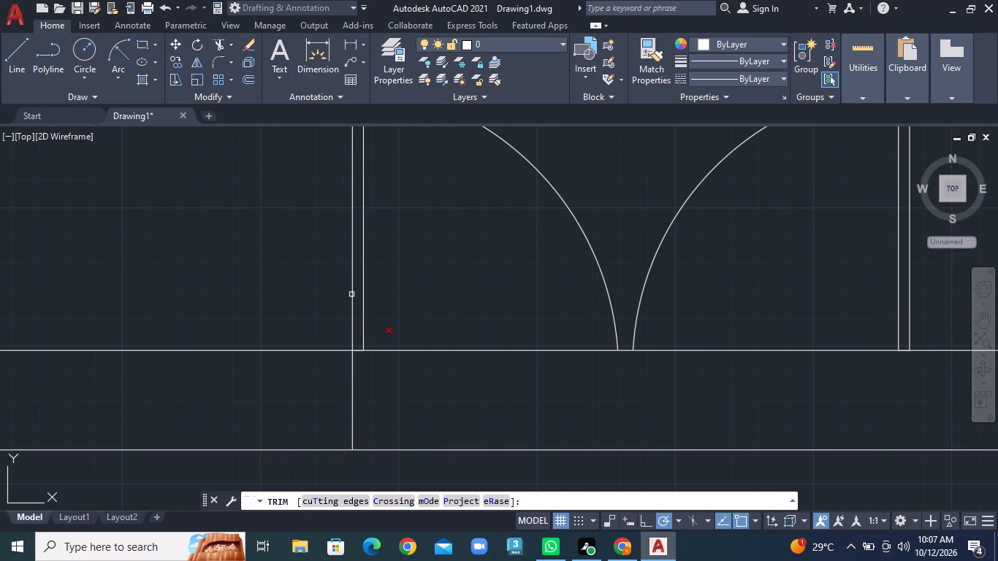
left_click(481, 321)
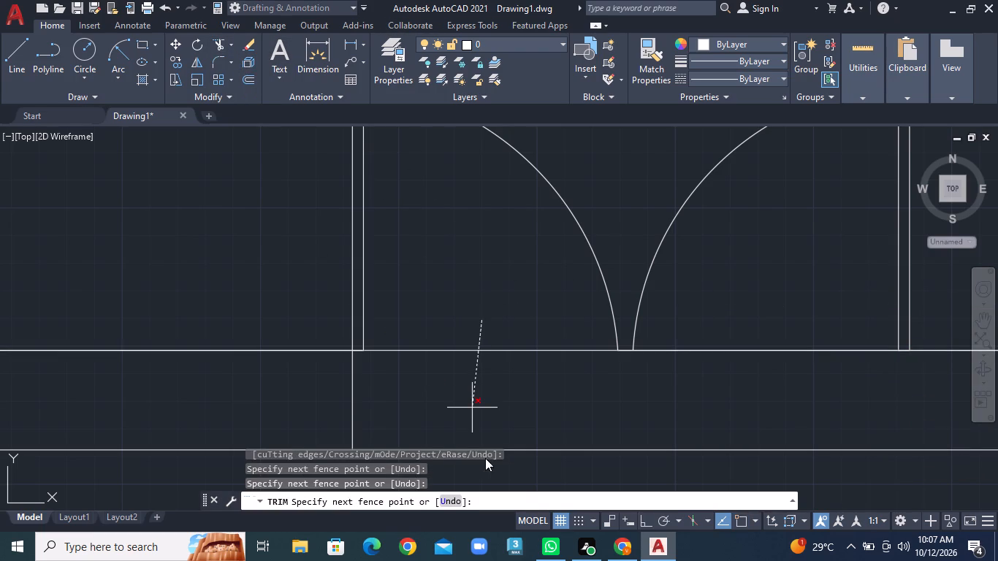
left_click(530, 462)
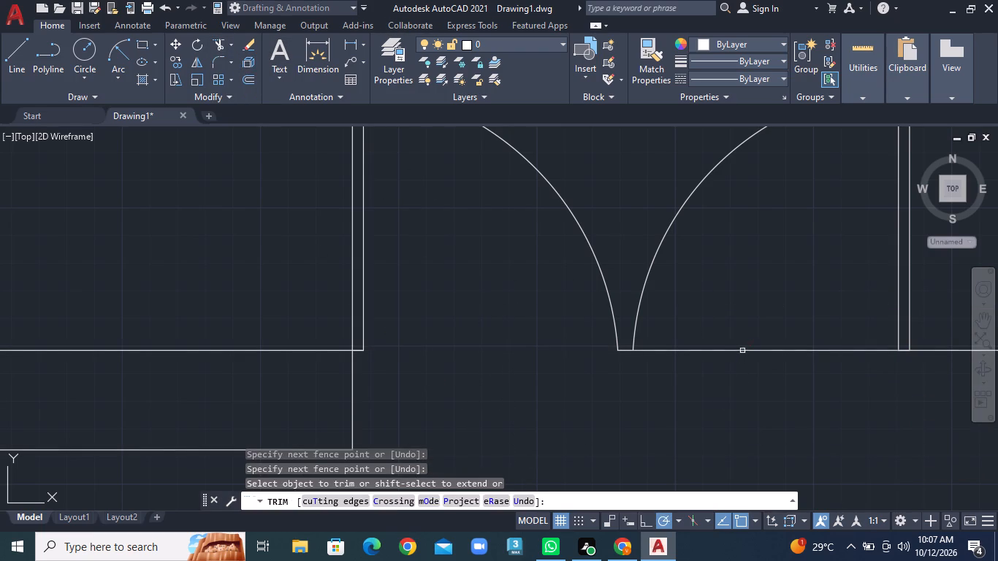
left_click(743, 350)
Draw a line from the right leaf's inner edge down across the wall thickness and along the outer face to the exterior corner.
scroll(667, 408, "down", 3)
middle_click_drag(679, 415, 676, 413)
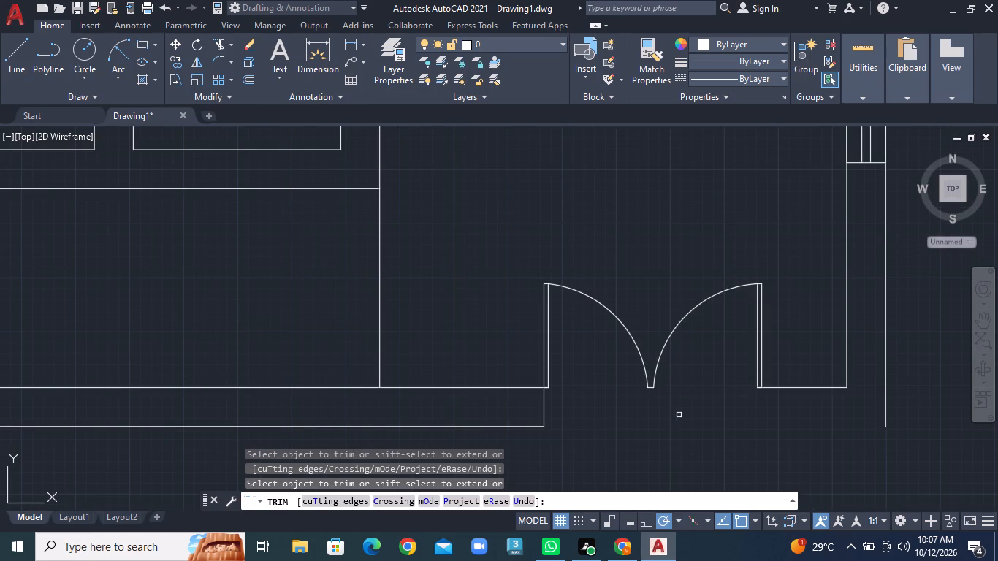
middle_click_drag(676, 413, 513, 346)
left_click(9, 64)
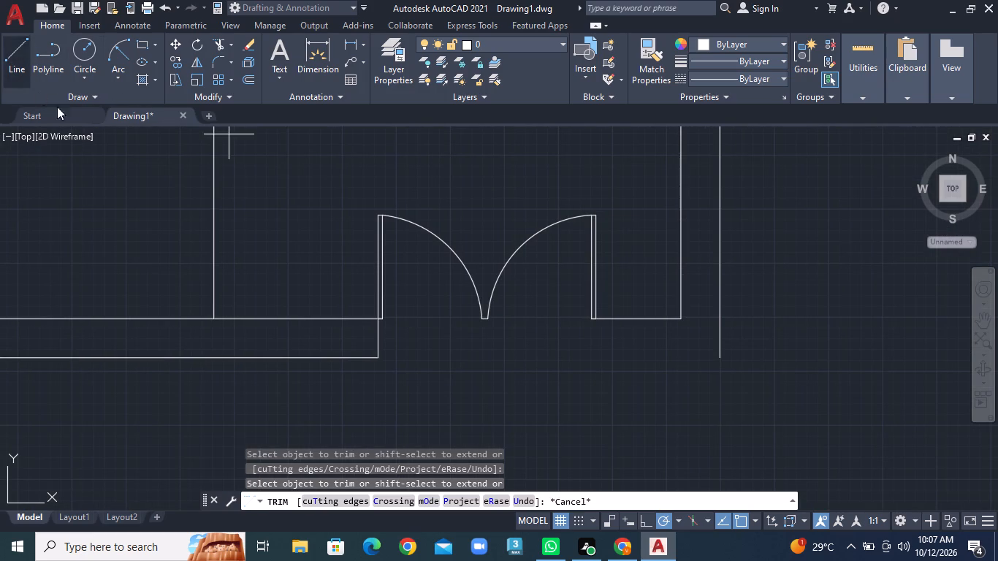
scroll(601, 319, "up", 1)
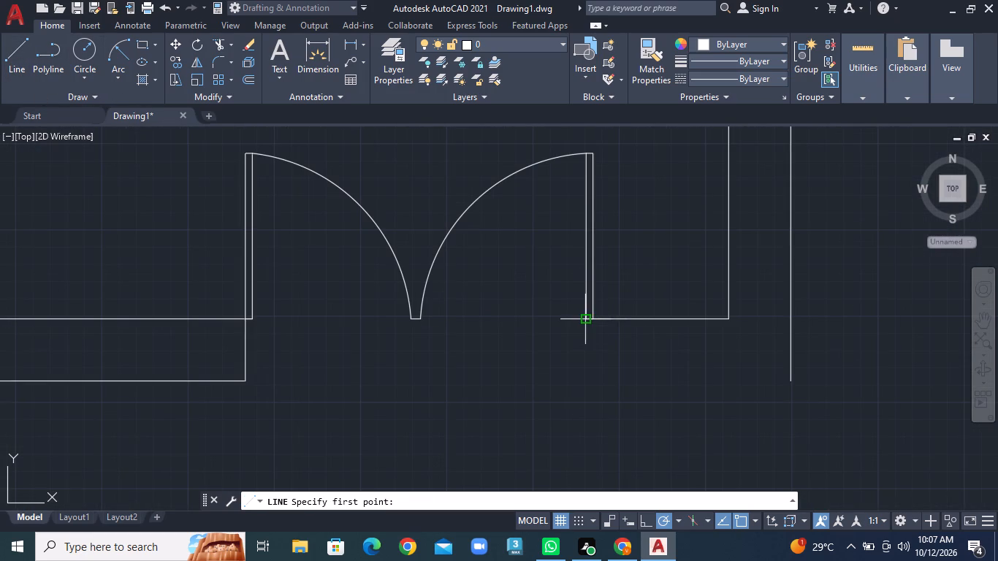
left_click(585, 319)
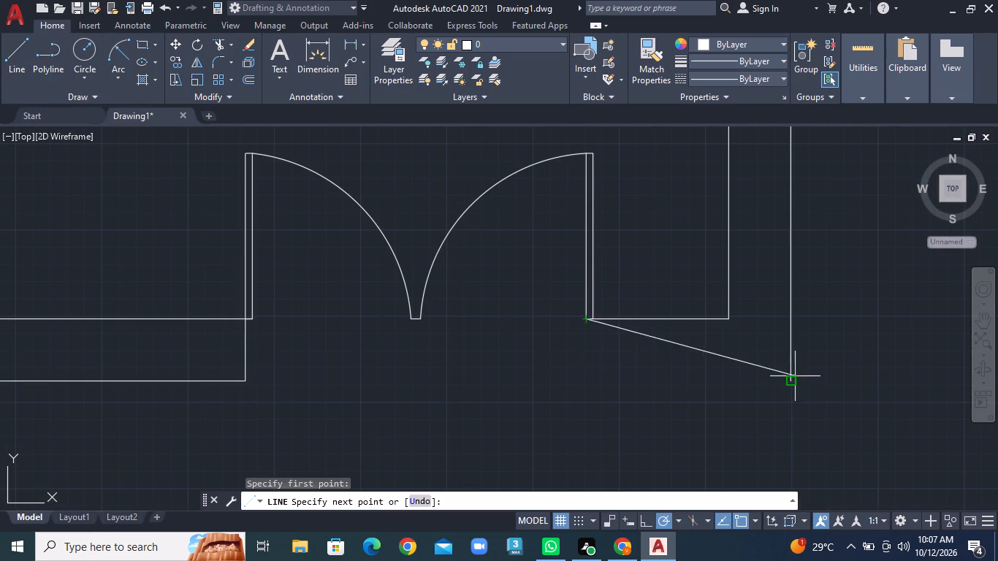
left_click(582, 375)
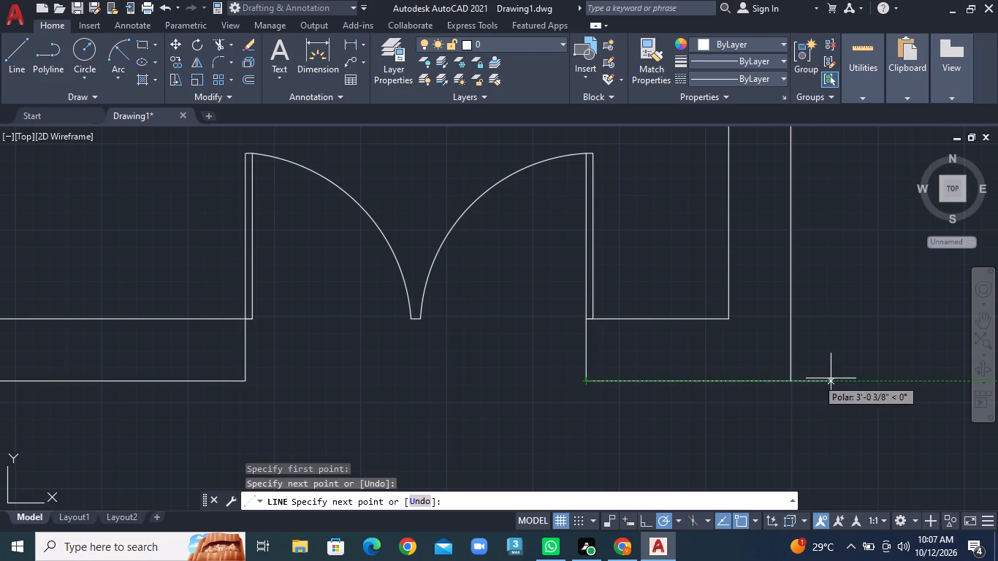
left_click(790, 380)
right_click(790, 380)
left_click(824, 206)
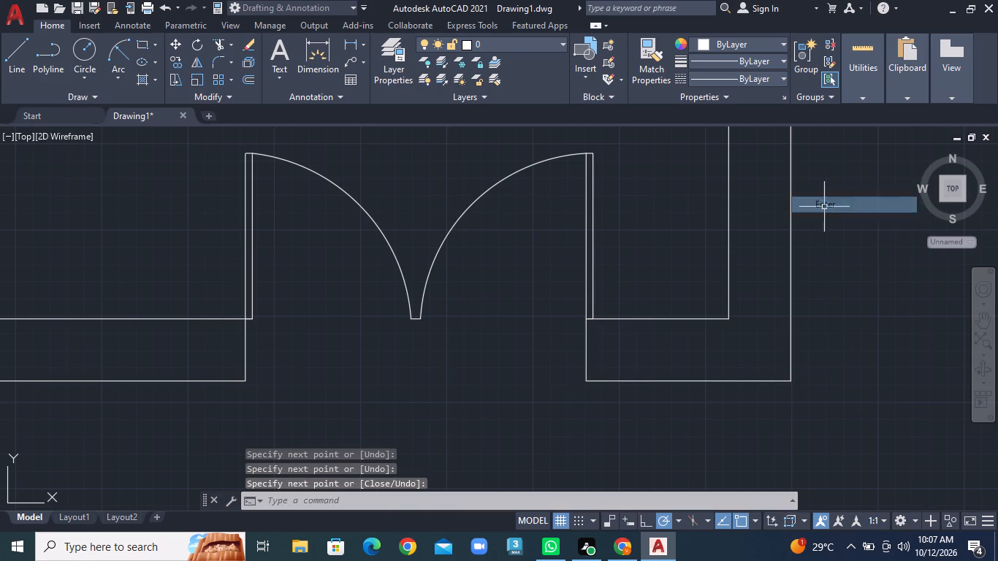
Draw a line from the left leaf's inner edge down across the wall thickness and back to the existing jamb's lower end.
scroll(390, 311, "down", 3)
scroll(329, 327, "up", 2)
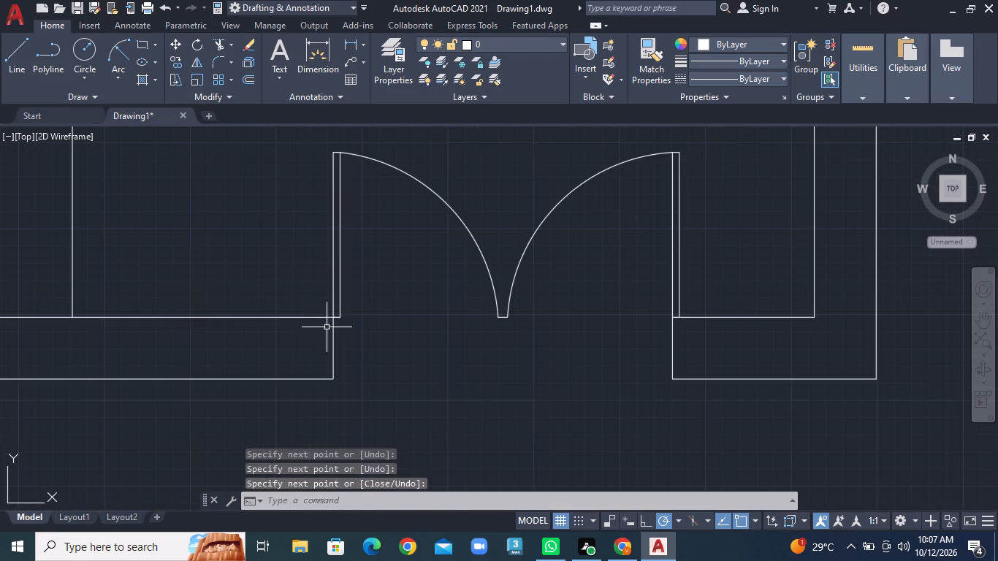
middle_click_drag(323, 328, 415, 318)
left_click(20, 62)
scroll(444, 362, "up", 1)
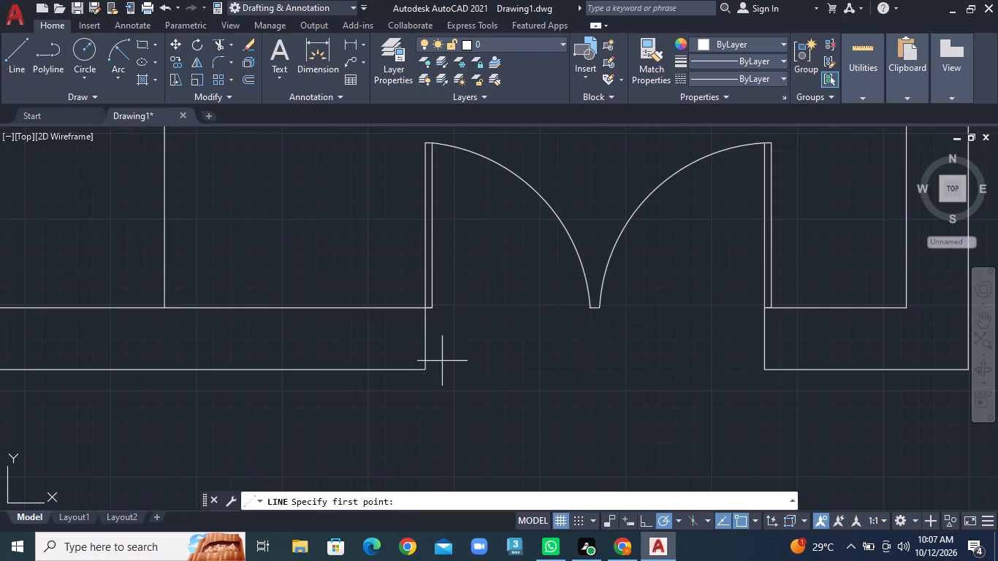
scroll(446, 362, "up", 1)
left_click(412, 224)
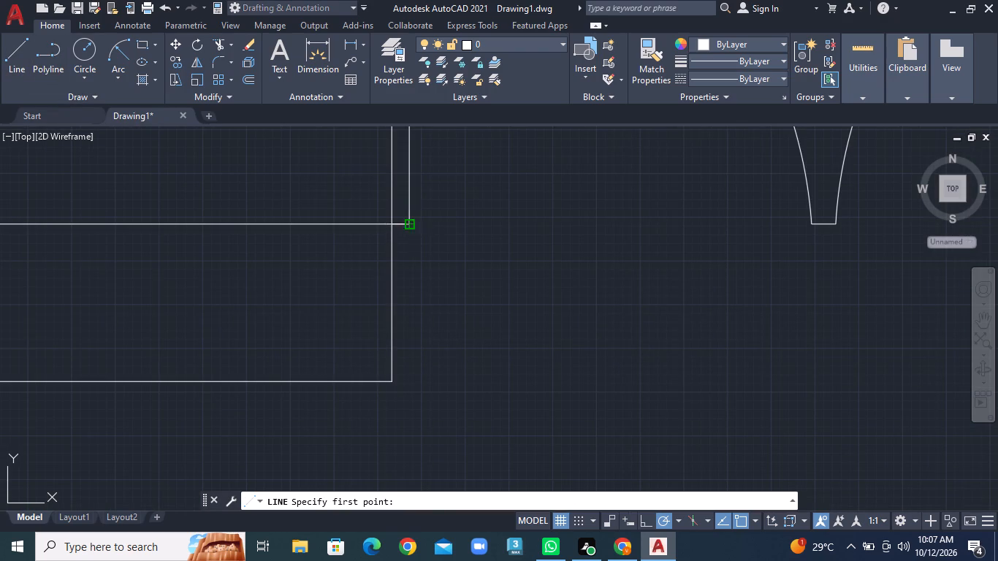
left_click(408, 381)
left_click(392, 381)
right_click(392, 381)
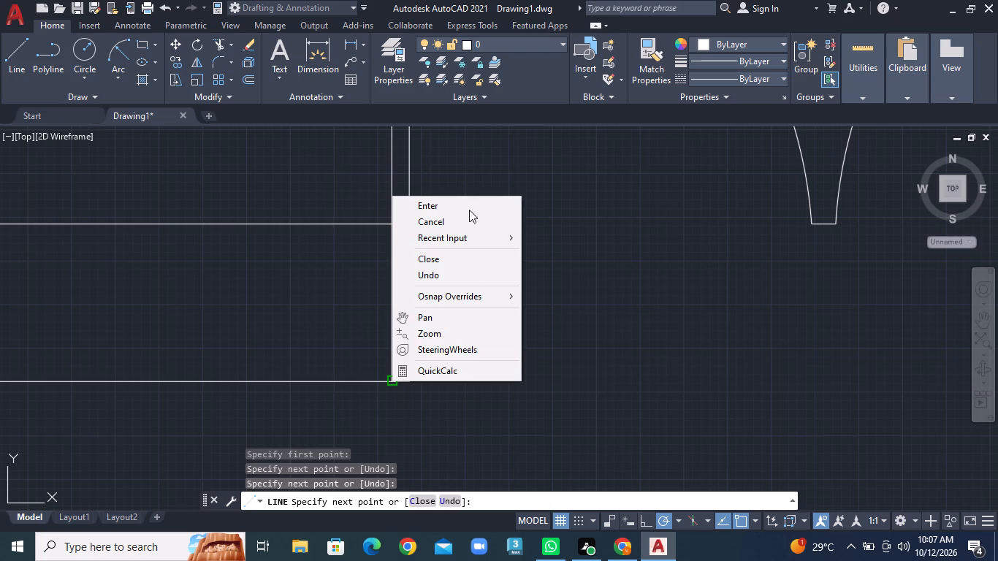
left_click(469, 210)
Draw a second jamb line across the bottom exterior wall from the outer edge of the double door's right leaf.
scroll(529, 286, "down", 5)
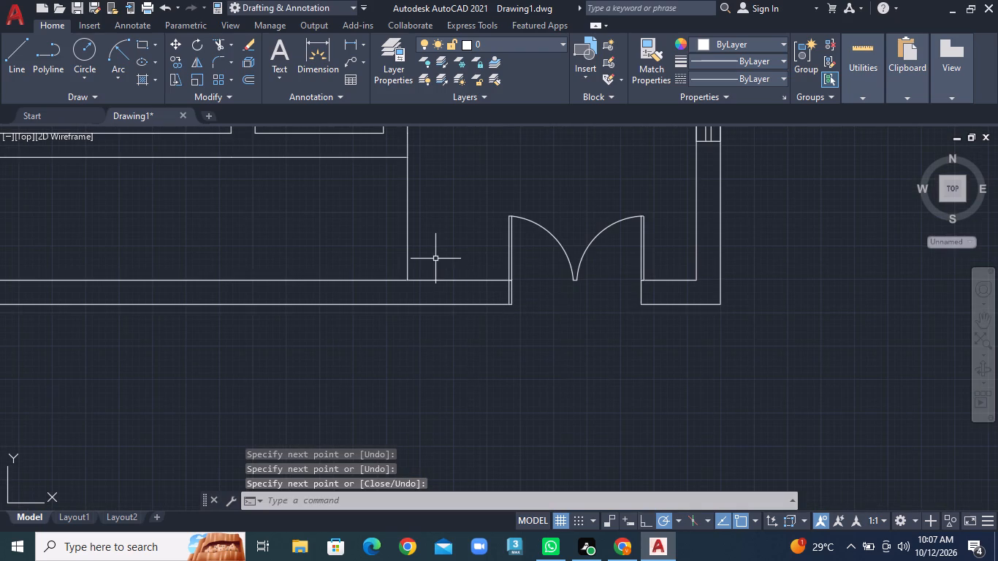
left_click(19, 64)
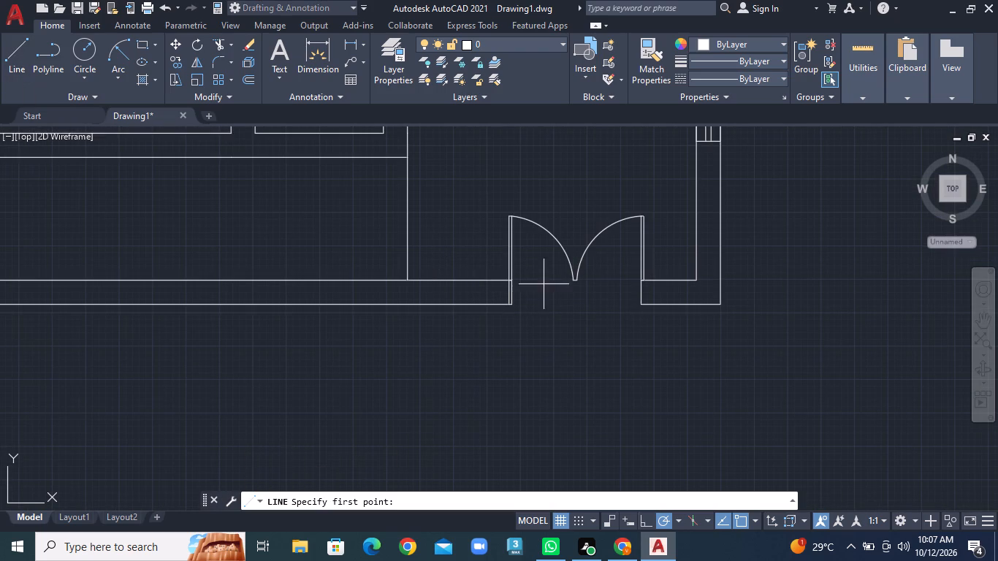
scroll(544, 284, "up", 3)
middle_click_drag(723, 346, 560, 347)
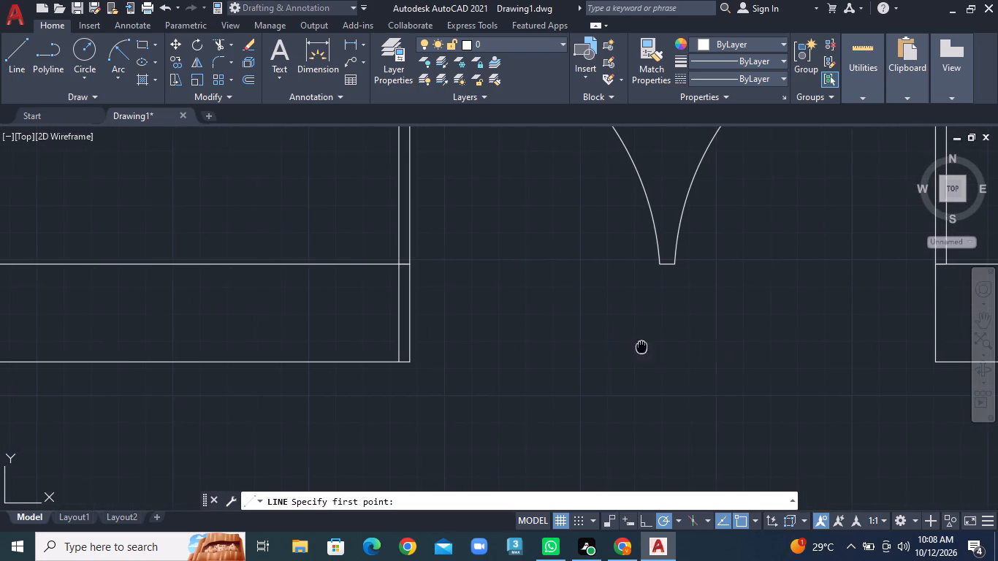
middle_click_drag(560, 347, 414, 347)
left_click(644, 267)
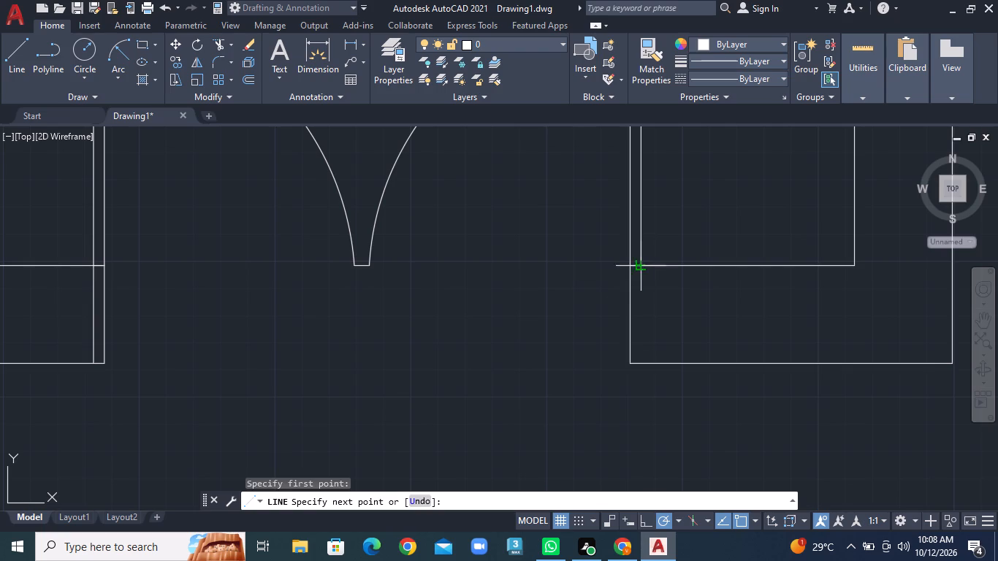
left_click(645, 359)
right_click(645, 359)
left_click(660, 368)
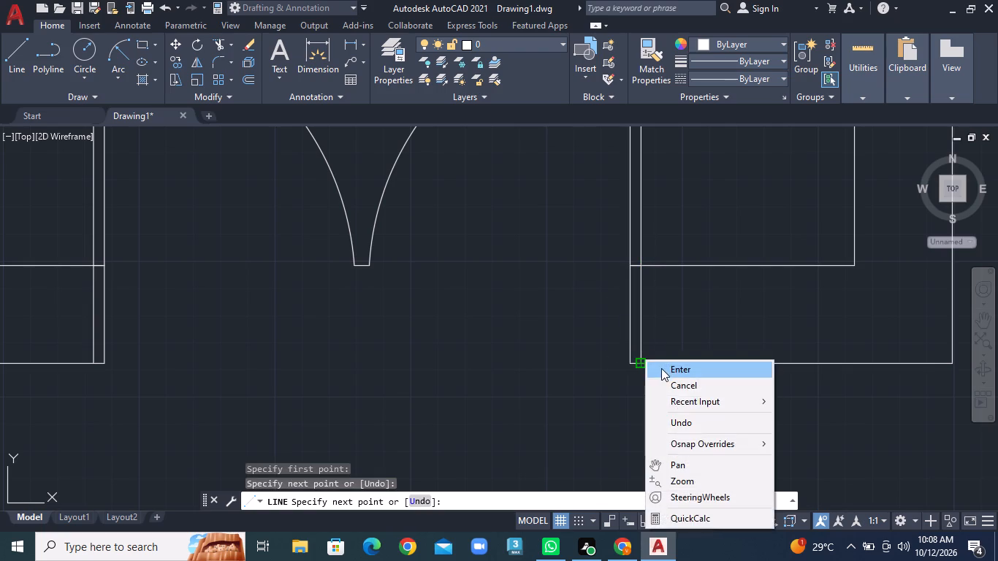
scroll(674, 371, "down", 5)
scroll(549, 313, "down", 2)
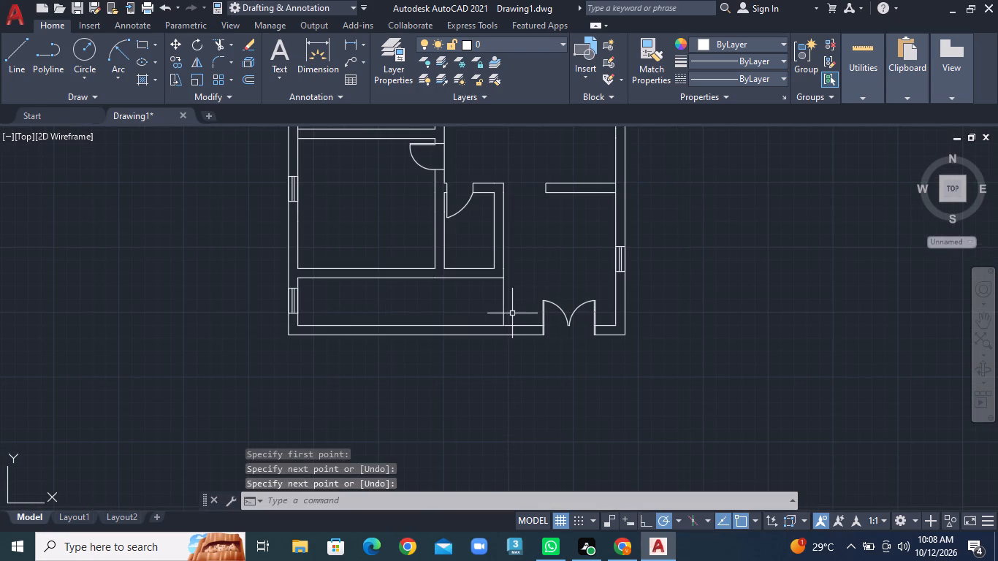
Draw a vertical line across the long bottom-left room, from its upper wall line to the bottom wall's inner line.
middle_click_drag(482, 309, 489, 312)
middle_click_drag(492, 312, 507, 313)
middle_click_drag(508, 313, 519, 317)
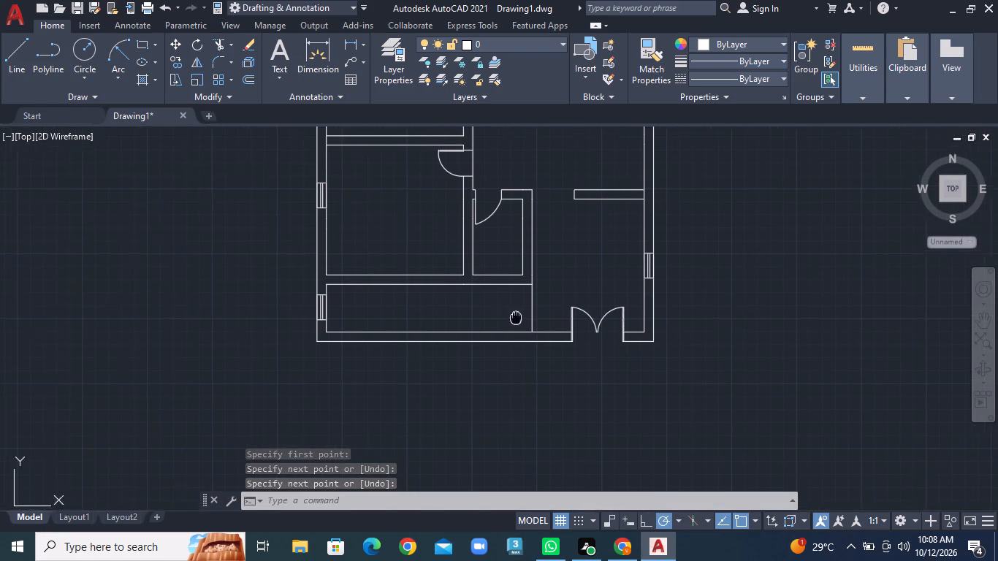
middle_click_drag(519, 317, 519, 317)
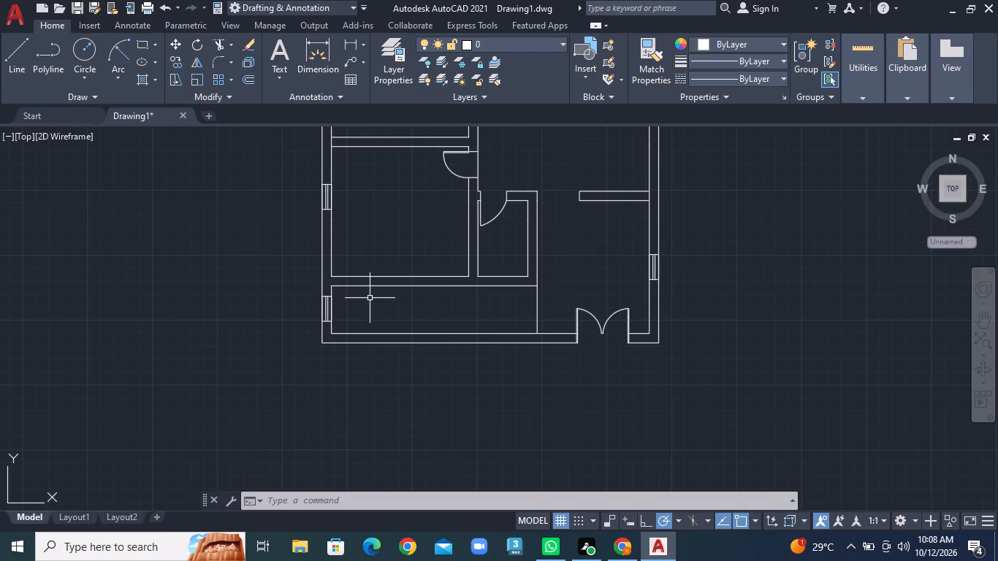
scroll(367, 308, "up", 1)
middle_click_drag(384, 324, 351, 278)
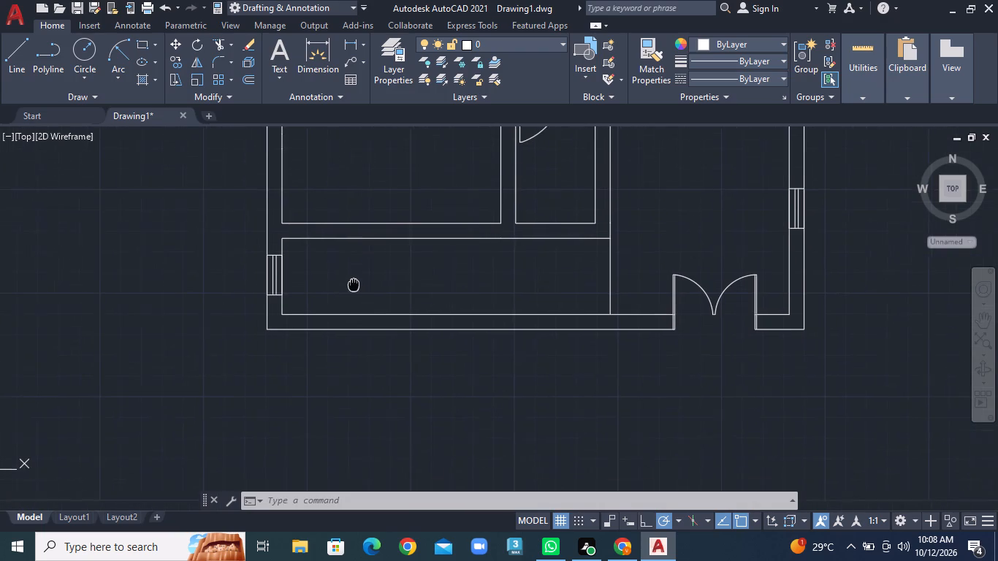
middle_click_drag(351, 278, 352, 277)
middle_click(352, 277)
left_click(12, 57)
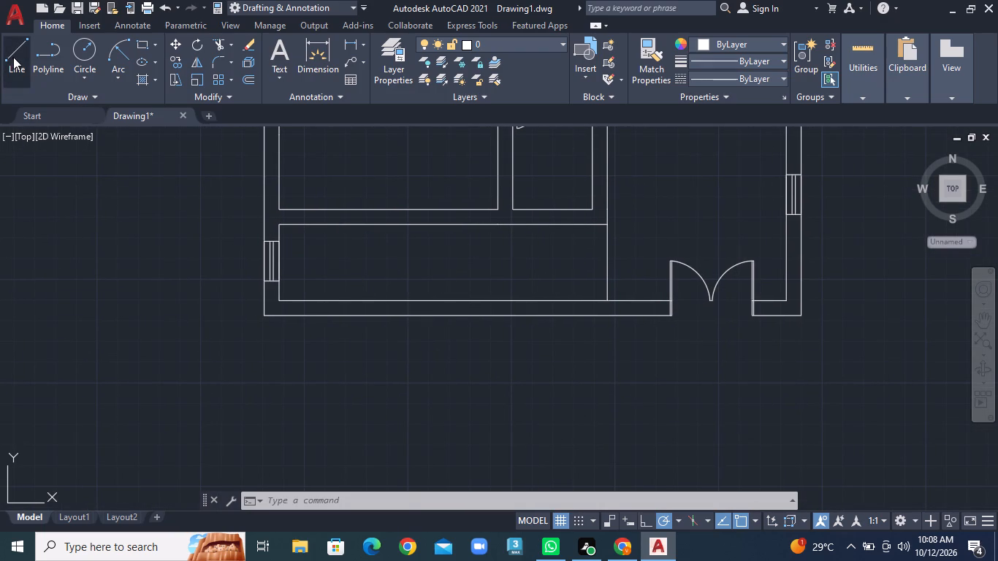
left_click(463, 226)
left_click(464, 298)
right_click(464, 298)
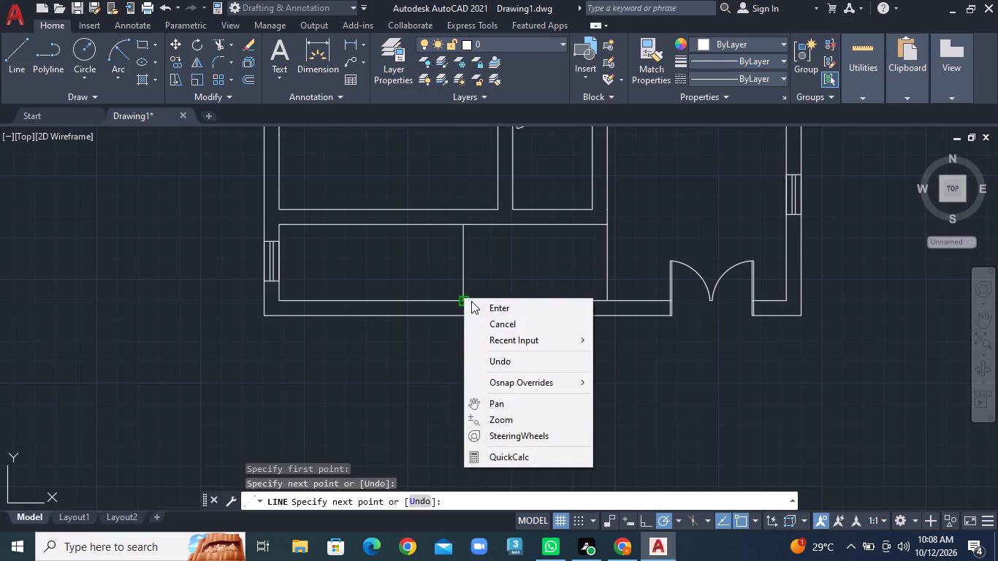
left_click(476, 305)
Draw a horizontal line from the new vertical line's midpoint to the inner face of the left exterior wall.
left_click(17, 61)
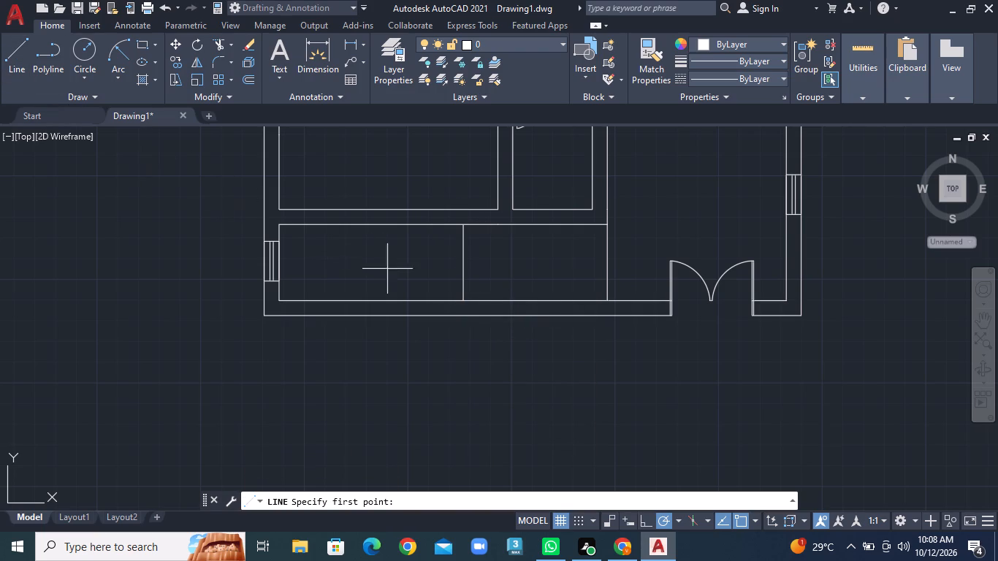
left_click(464, 265)
left_click(281, 267)
right_click(281, 267)
left_click(300, 273)
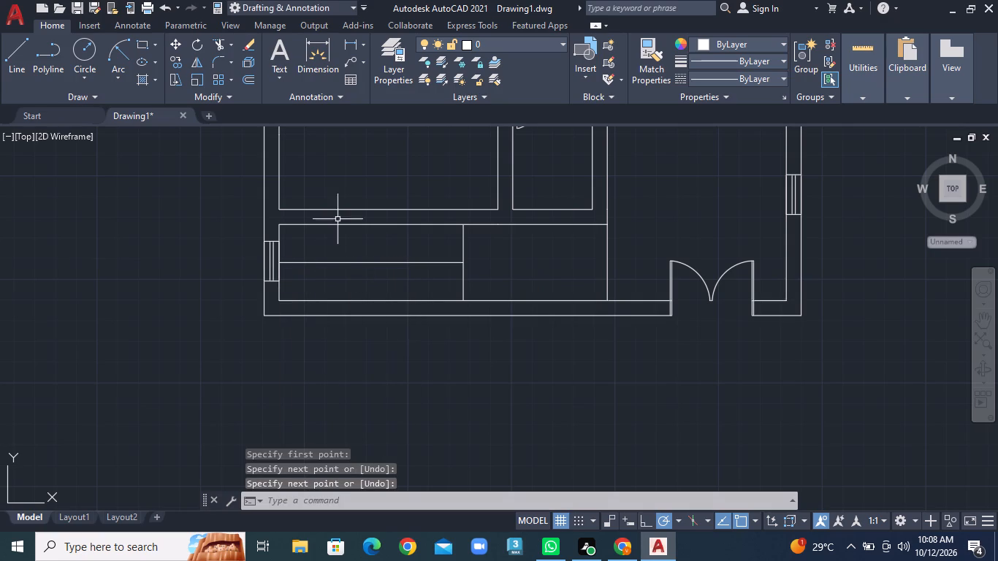
Offset the horizontal centre line by 1" to both its upper and lower sides.
left_click(245, 80)
key("1")
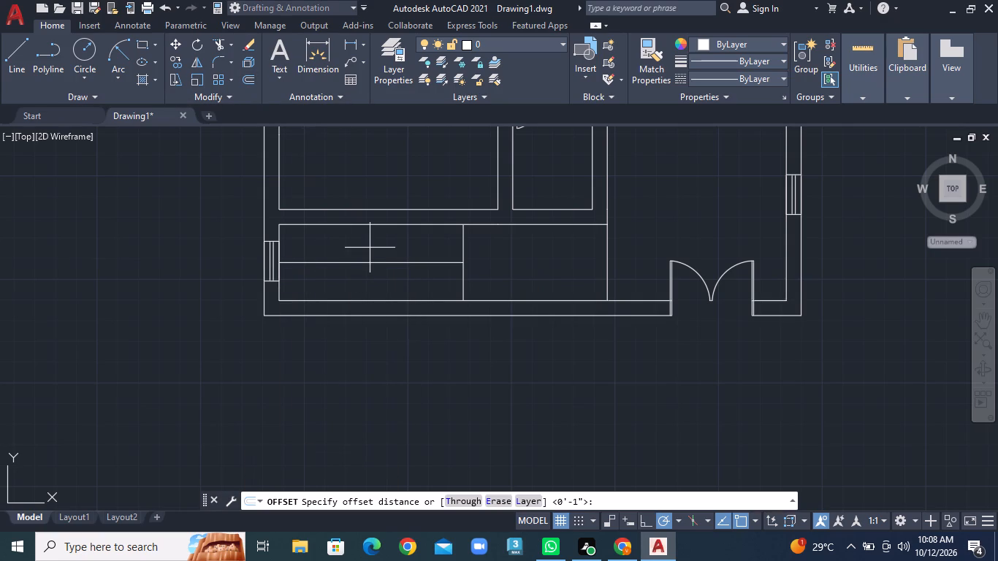
key("shift+quotedbl")
key("Return")
left_click(376, 263)
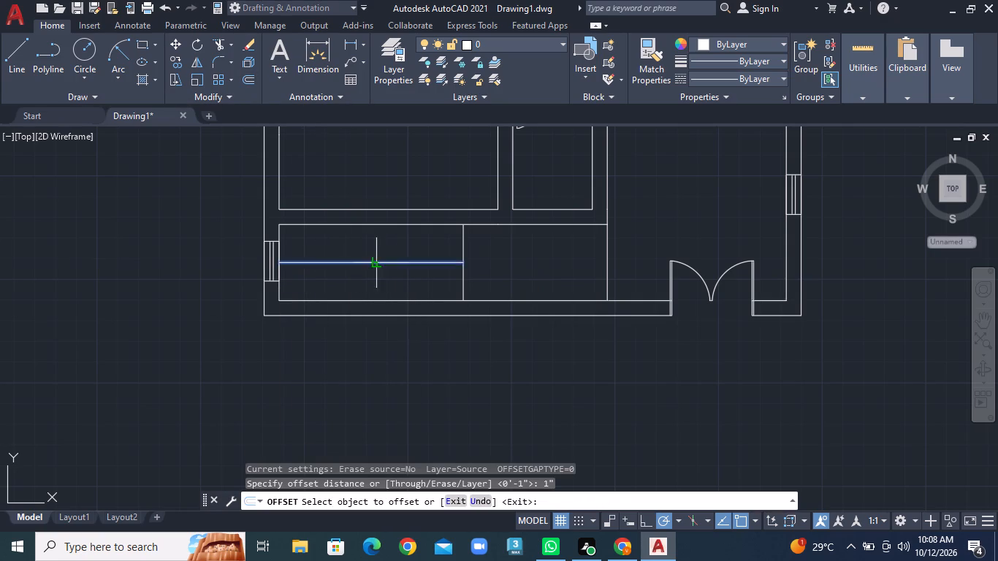
left_click(376, 252)
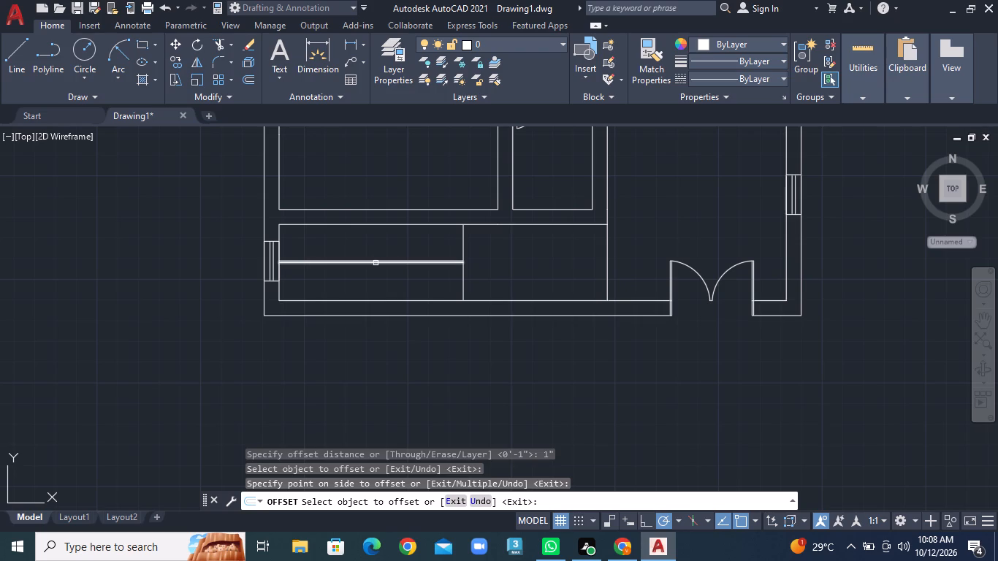
scroll(402, 268, "up", 3)
left_click(413, 254)
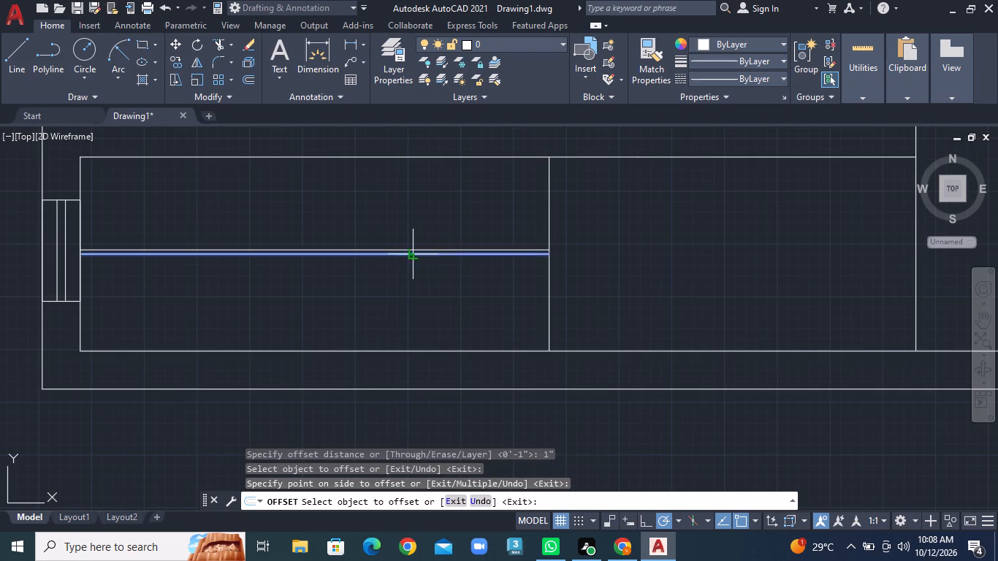
left_click(411, 280)
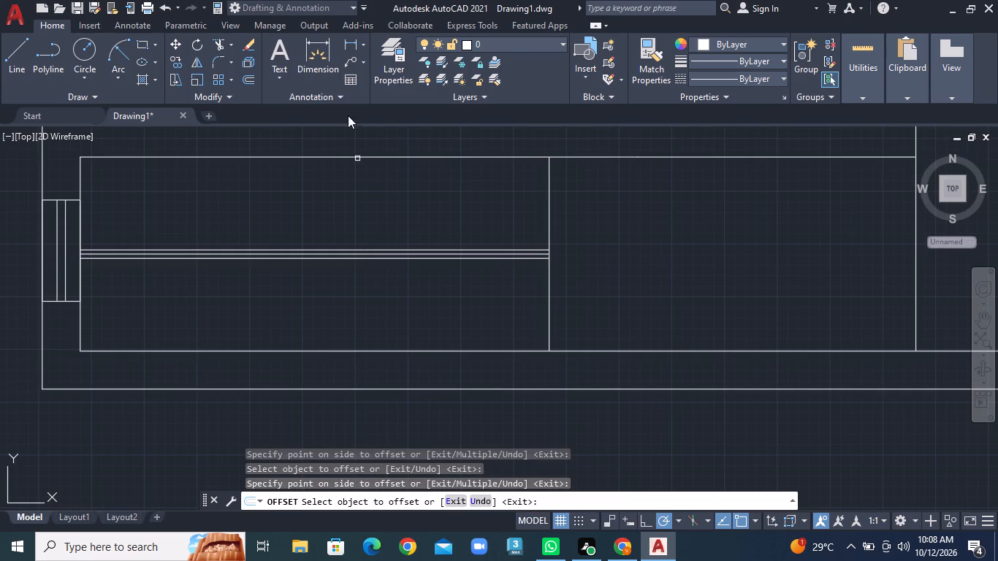
Trim away the middle of the three horizontal lines and the vertical line's short piece between the remaining two.
left_click(233, 45)
left_click(239, 65)
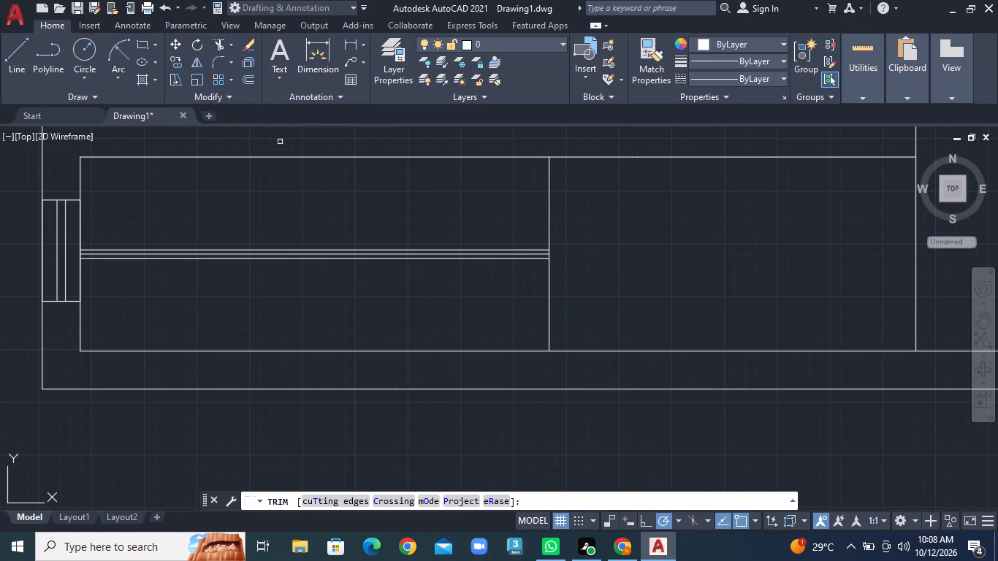
scroll(370, 242, "up", 4)
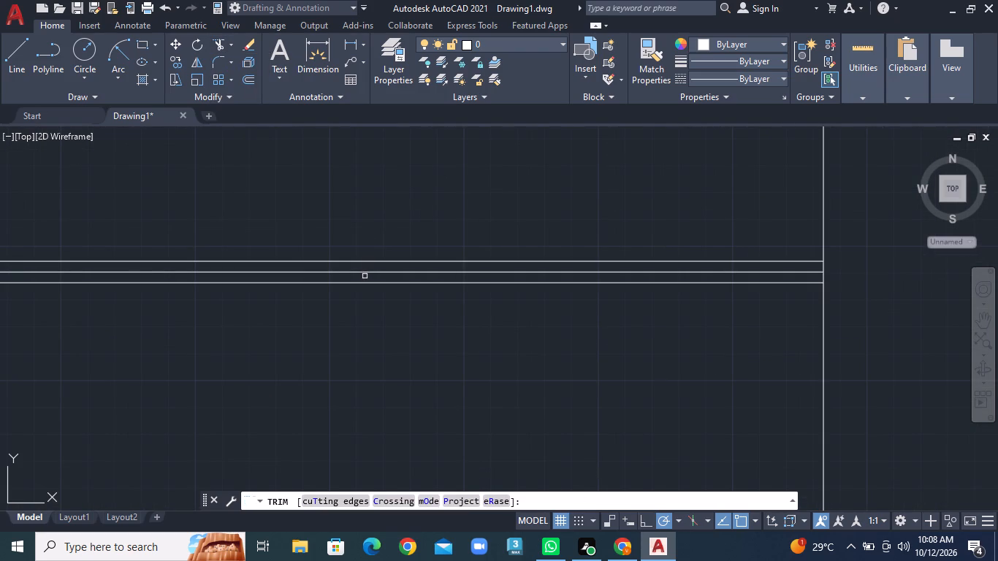
left_click(365, 274)
scroll(437, 283, "down", 5)
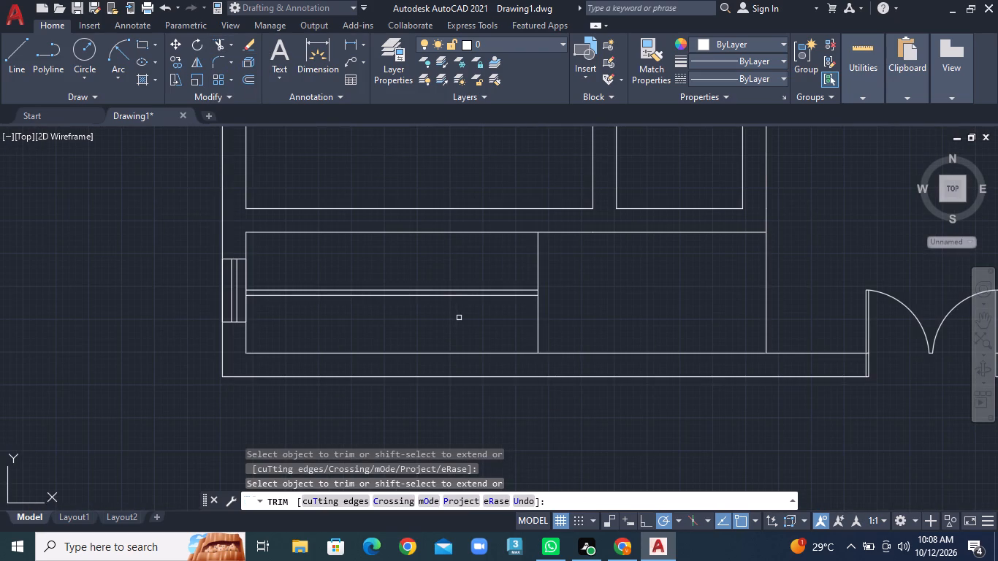
scroll(590, 286, "up", 2)
scroll(506, 303, "up", 2)
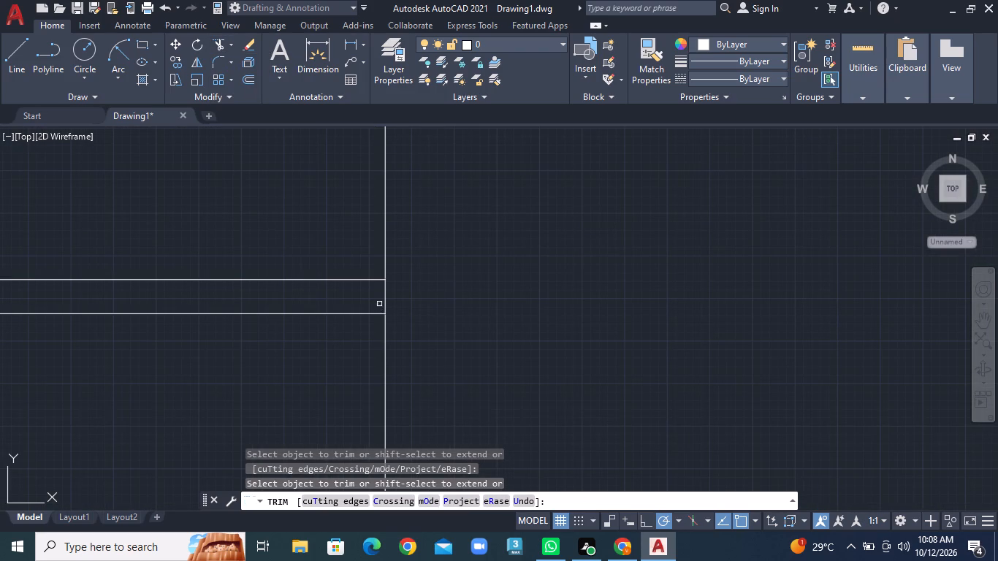
left_click(384, 302)
scroll(330, 312, "down", 5)
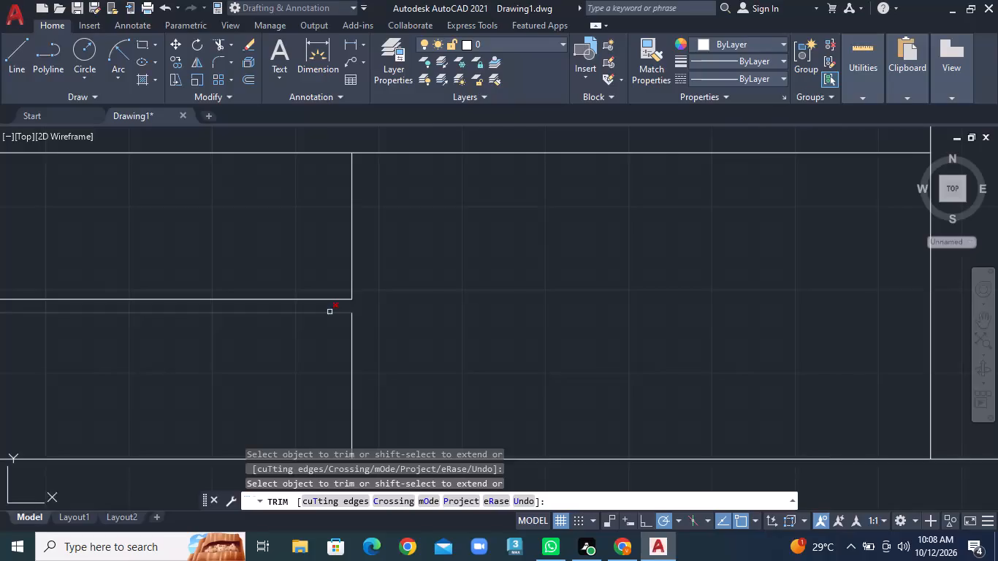
scroll(330, 312, "down", 2)
middle_click_drag(331, 332, 619, 307)
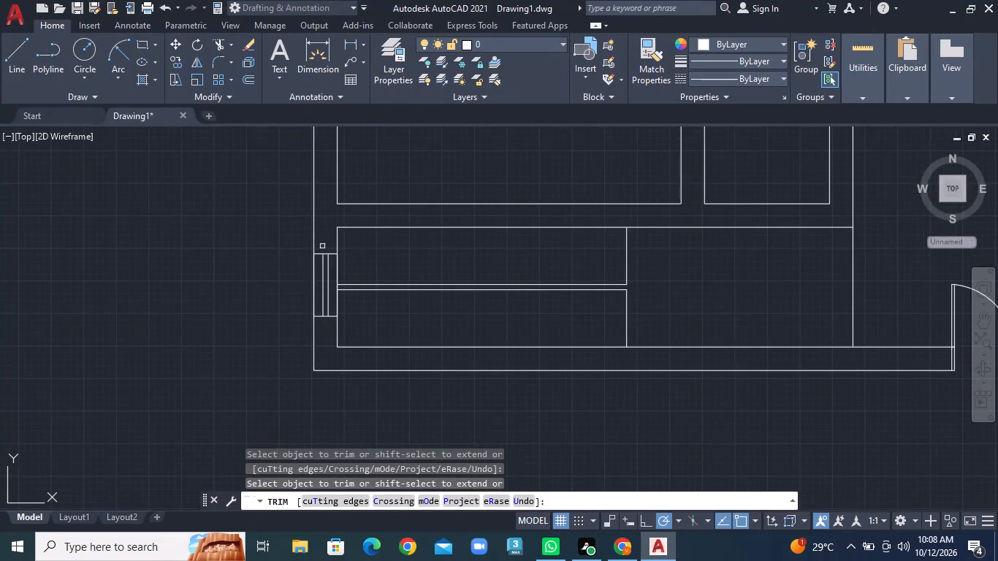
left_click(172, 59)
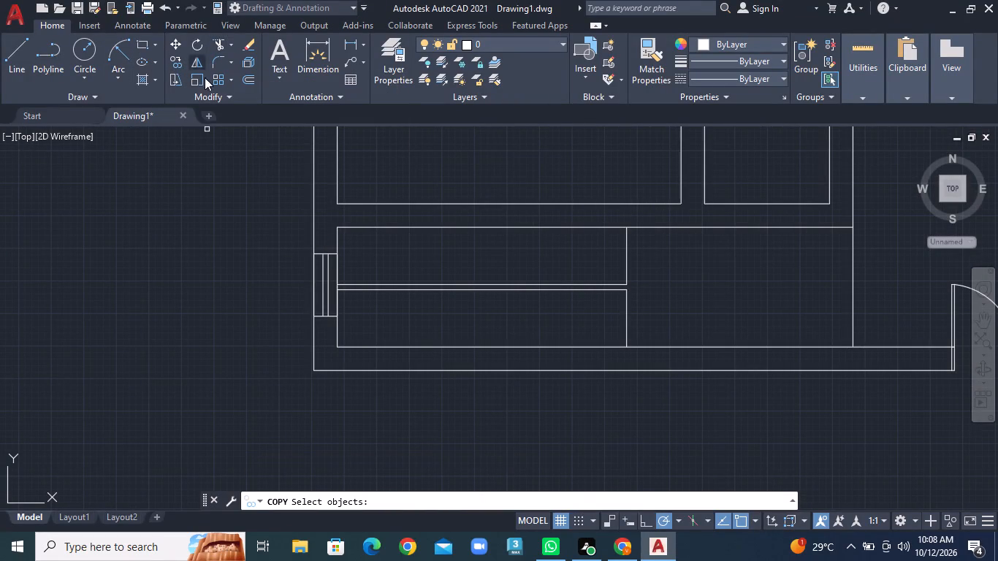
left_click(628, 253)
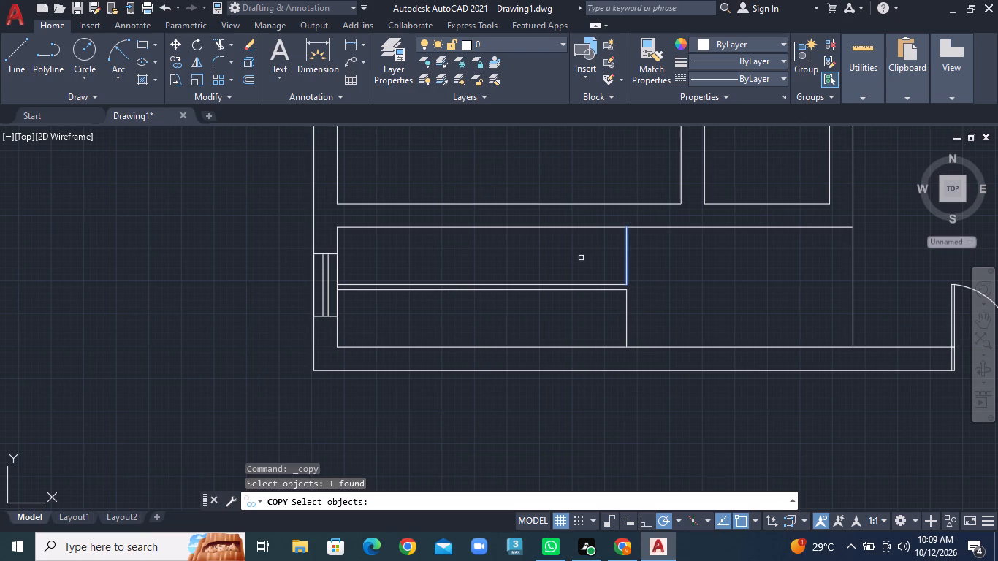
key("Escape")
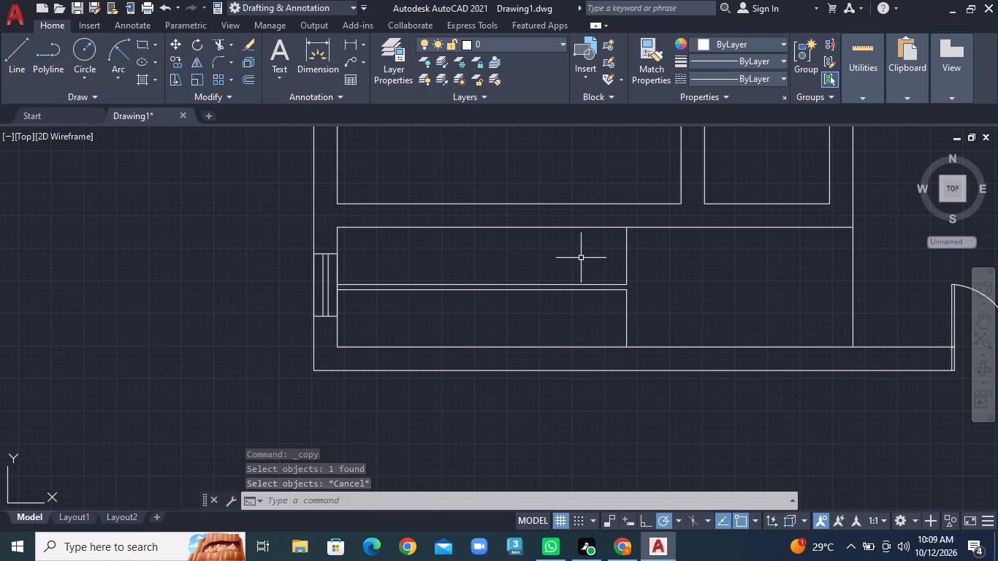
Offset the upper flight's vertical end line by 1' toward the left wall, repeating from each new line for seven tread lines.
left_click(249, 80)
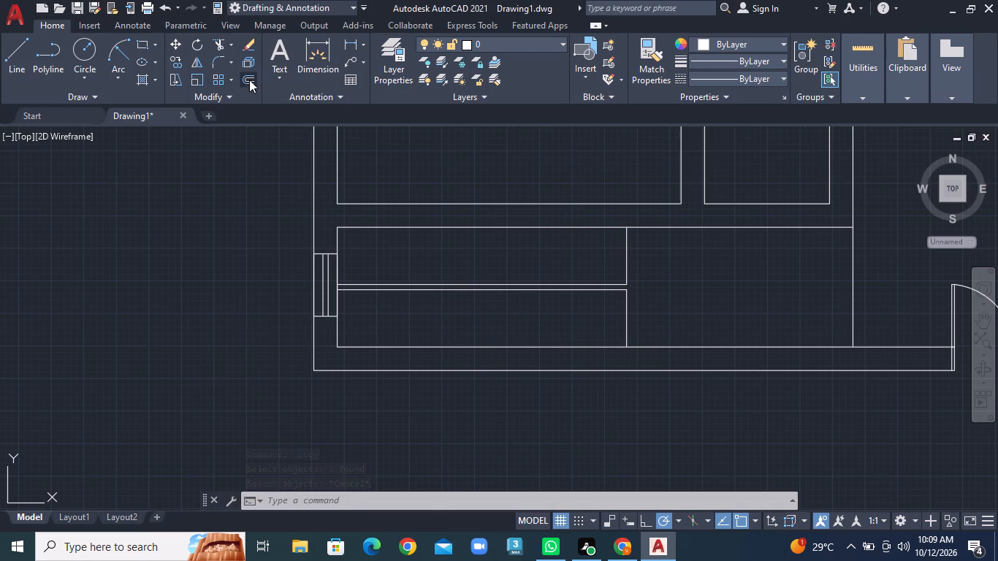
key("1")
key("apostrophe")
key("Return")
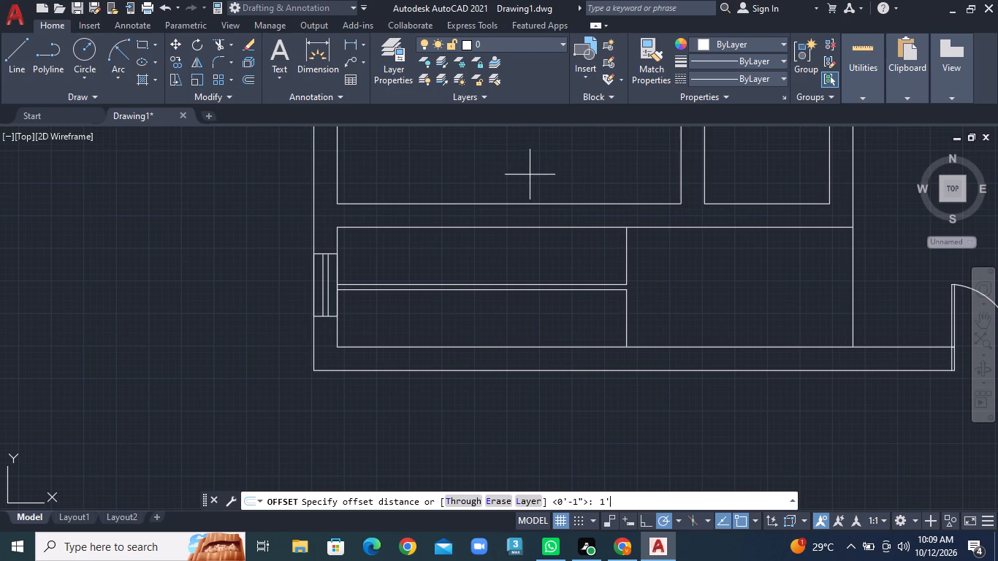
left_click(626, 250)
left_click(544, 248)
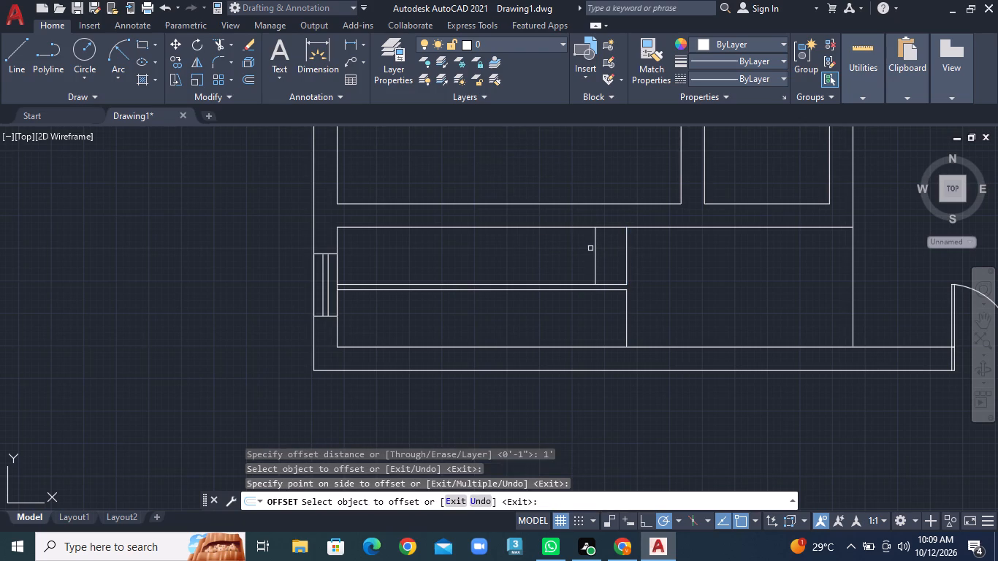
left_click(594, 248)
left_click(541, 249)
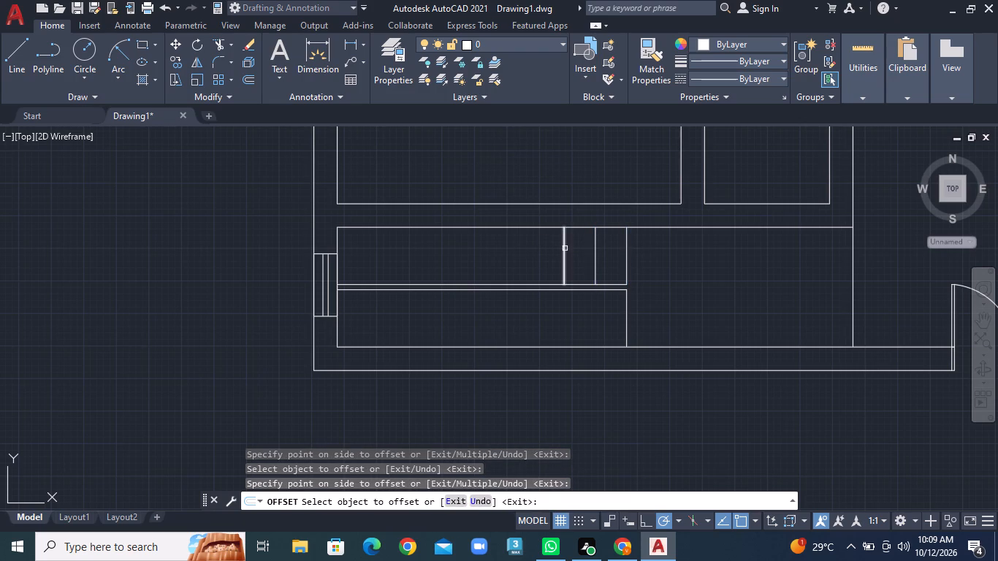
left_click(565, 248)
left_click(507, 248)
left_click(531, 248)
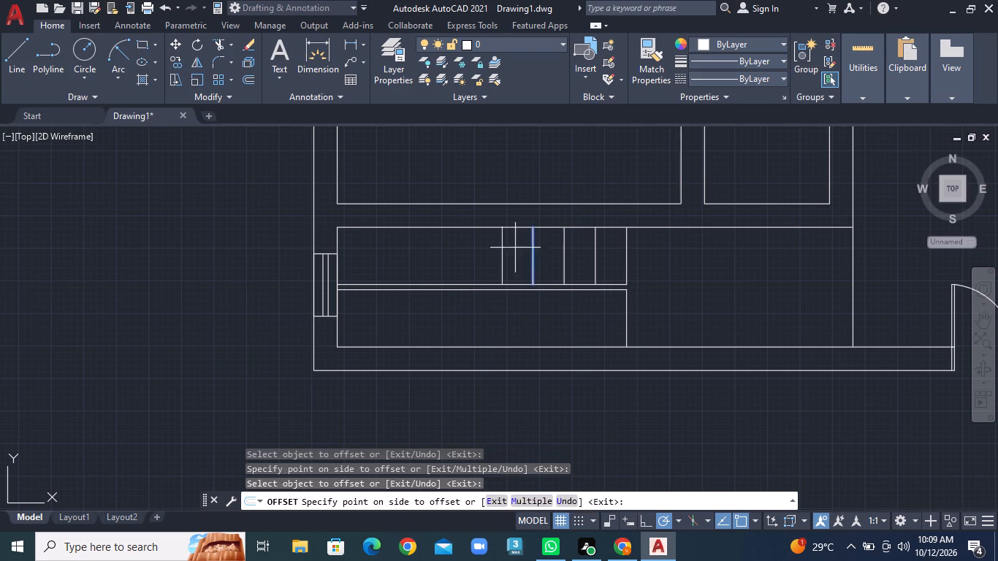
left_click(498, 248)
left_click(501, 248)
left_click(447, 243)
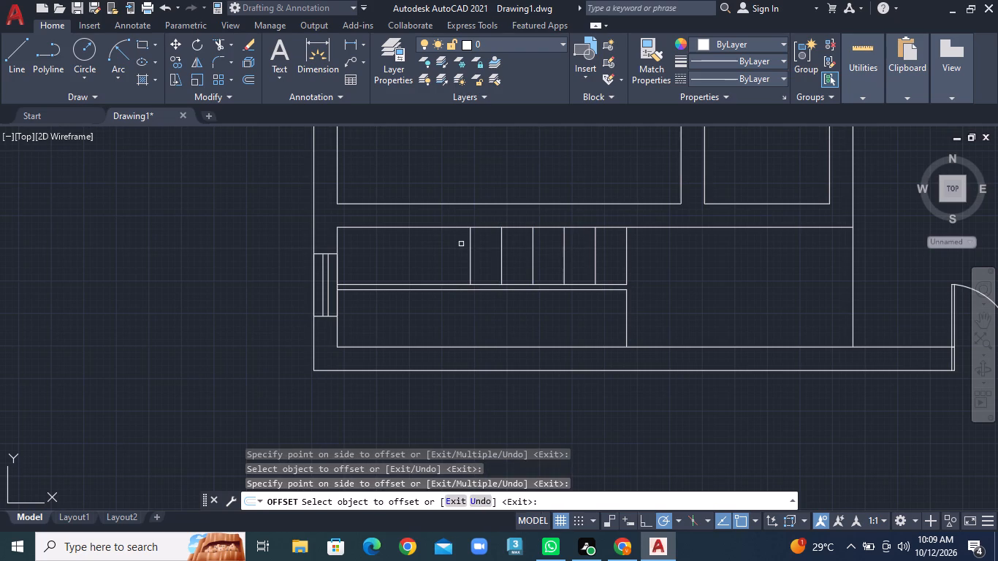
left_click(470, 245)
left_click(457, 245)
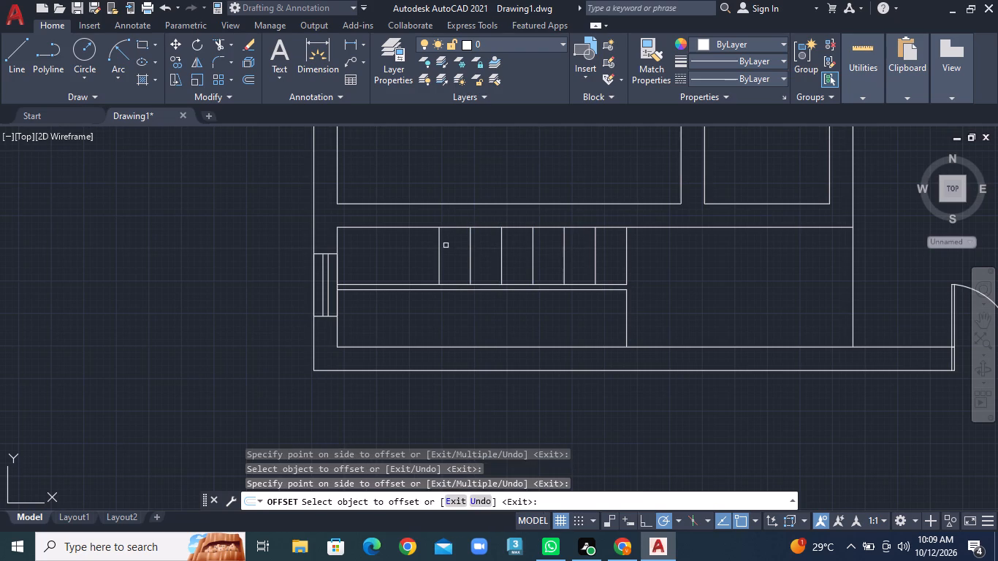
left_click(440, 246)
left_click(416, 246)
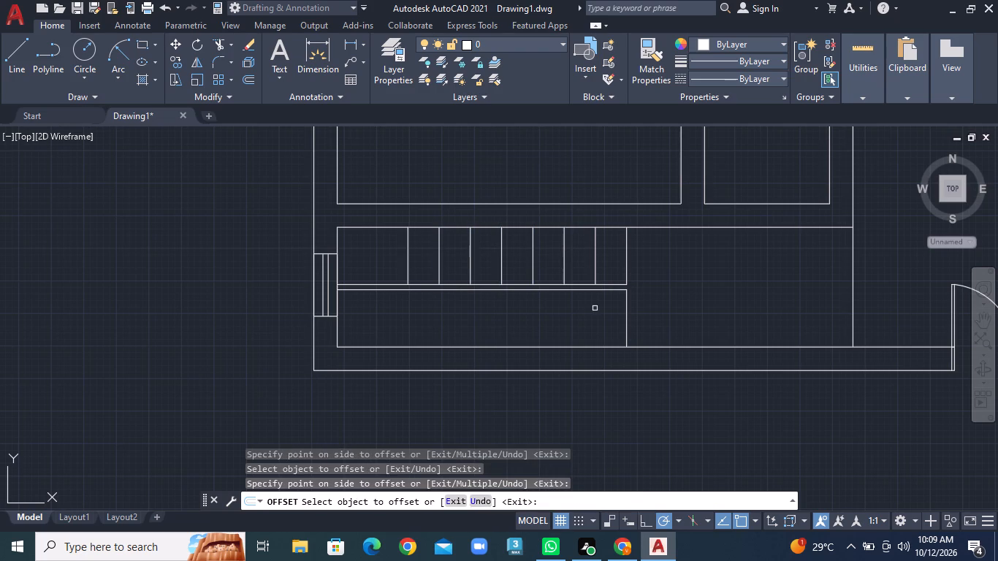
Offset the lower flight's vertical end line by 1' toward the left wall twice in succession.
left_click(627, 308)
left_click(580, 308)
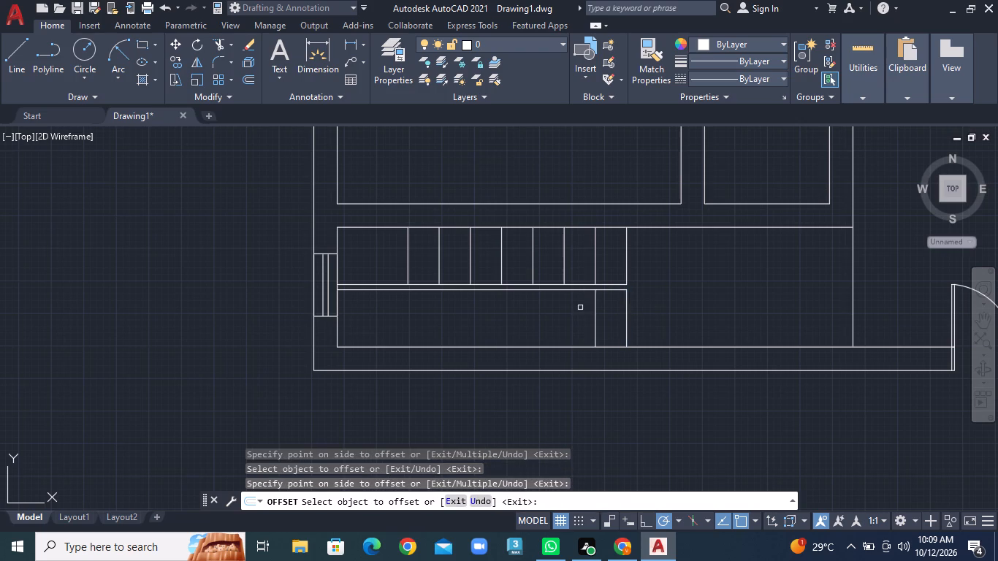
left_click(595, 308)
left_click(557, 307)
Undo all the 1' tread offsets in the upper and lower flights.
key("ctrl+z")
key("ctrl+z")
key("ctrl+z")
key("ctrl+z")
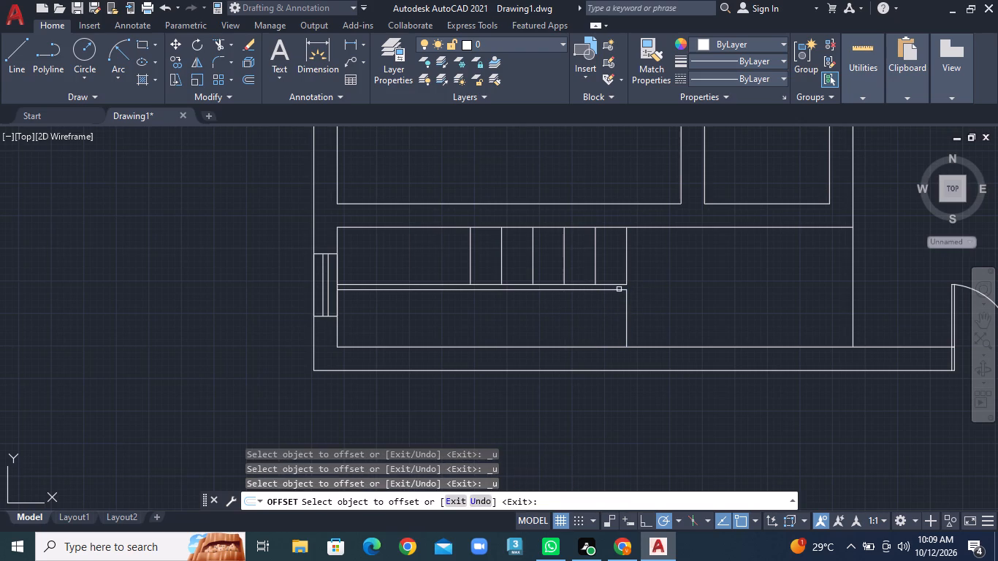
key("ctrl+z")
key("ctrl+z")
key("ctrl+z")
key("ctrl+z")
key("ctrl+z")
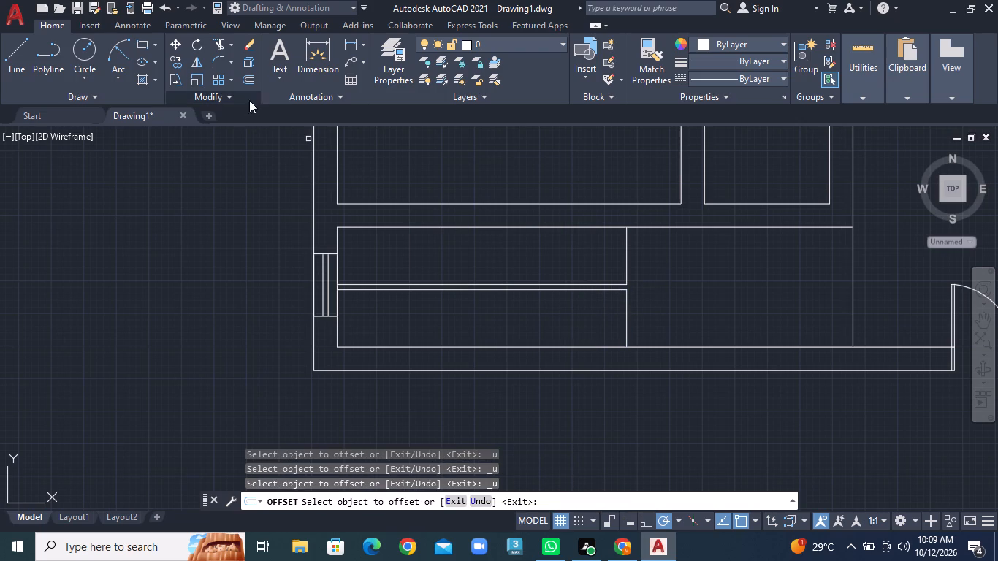
Offset the upper flight's vertical end line by 9" toward the left wall, repeating from each new line for nine tread lines.
left_click(252, 81)
key("9")
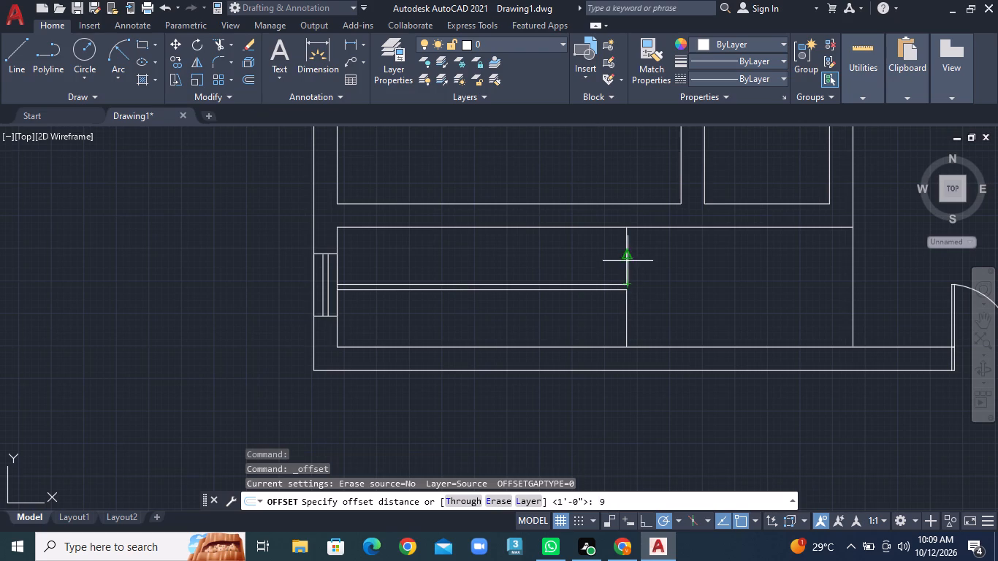
key("shift+quotedbl")
key("Return")
left_click(626, 266)
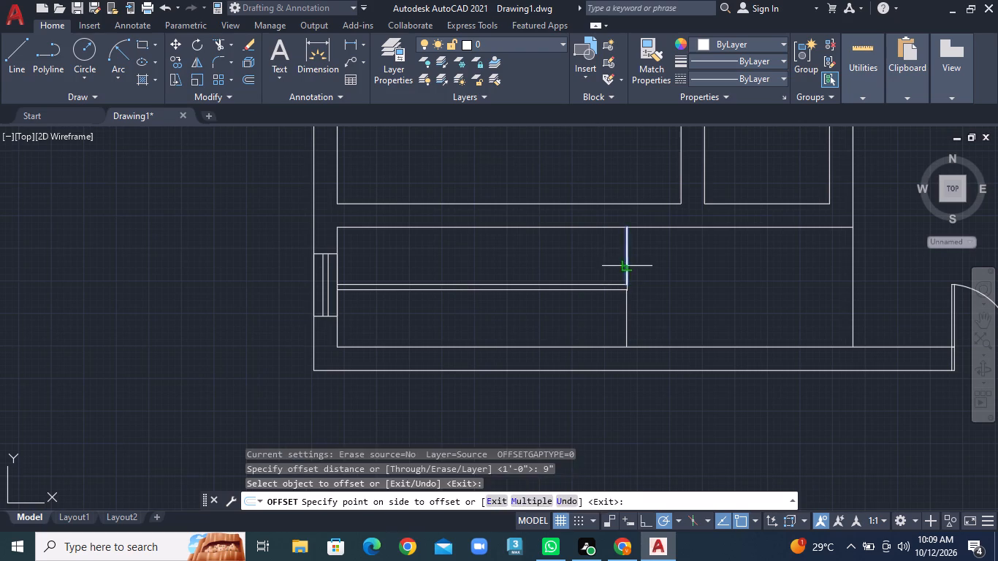
left_click(602, 267)
left_click(601, 267)
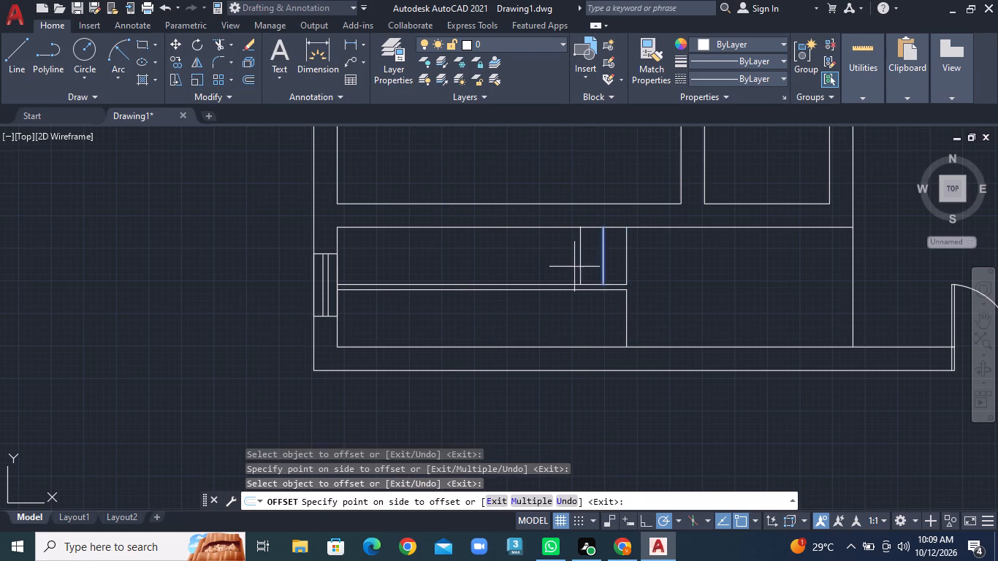
left_click(568, 267)
left_click(581, 266)
left_click(536, 268)
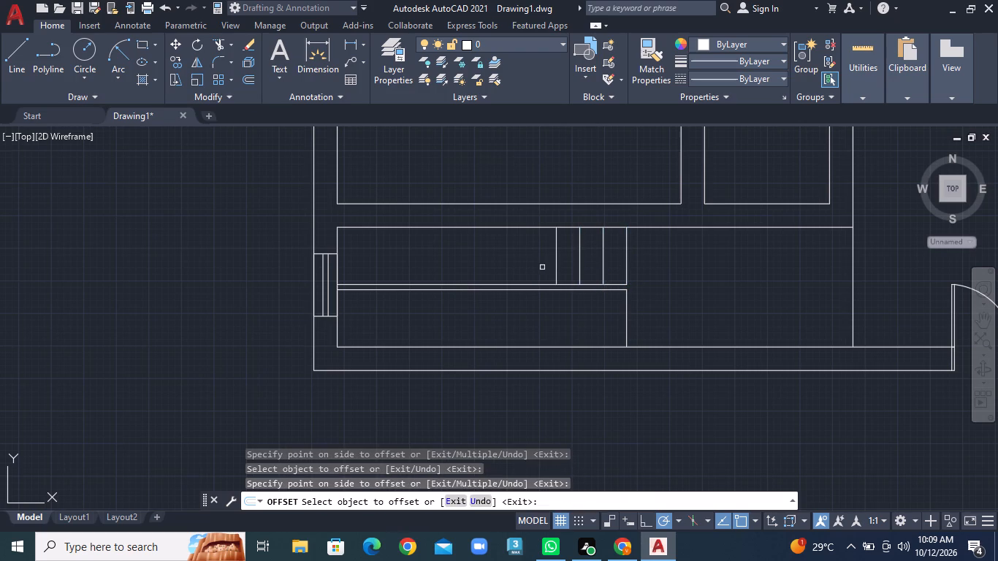
left_click(557, 267)
left_click(515, 268)
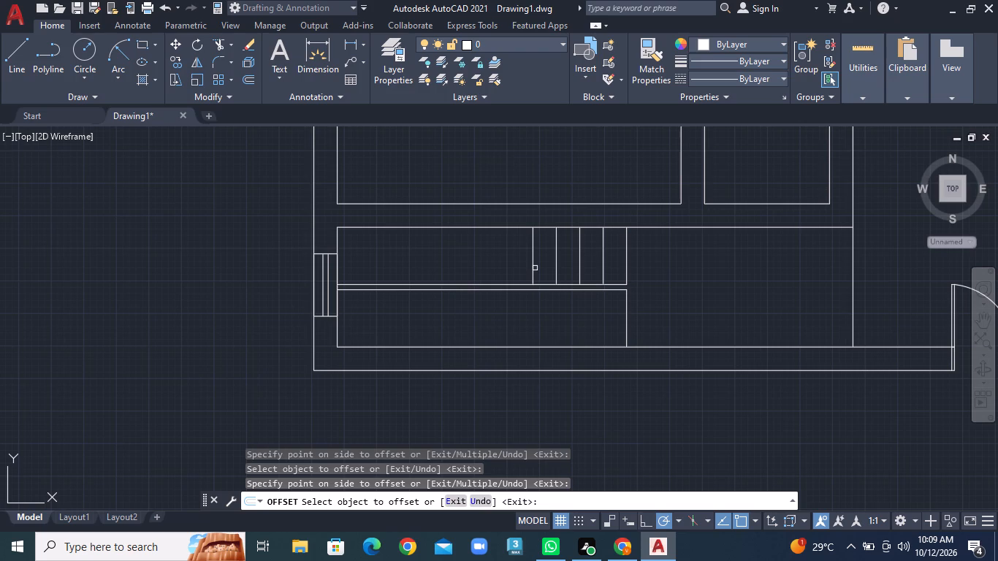
left_click(533, 268)
left_click(499, 268)
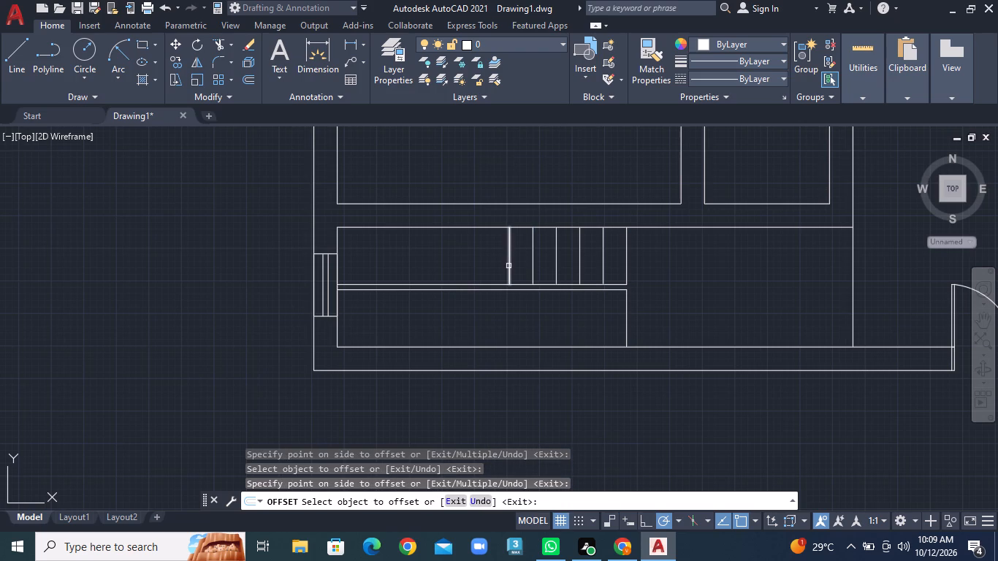
left_click(508, 266)
left_click(478, 264)
left_click(486, 262)
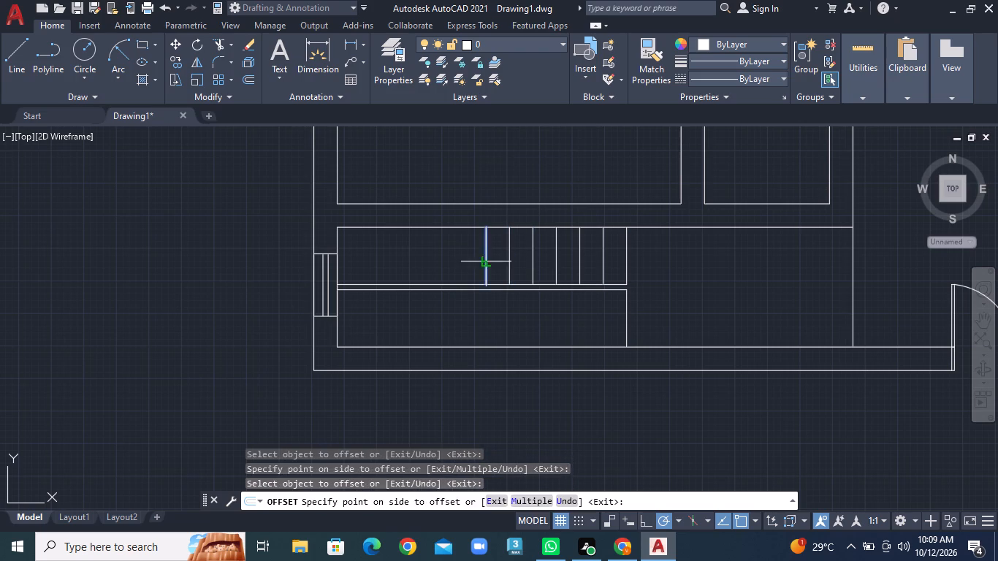
left_click(476, 262)
left_click(463, 264)
left_click(450, 267)
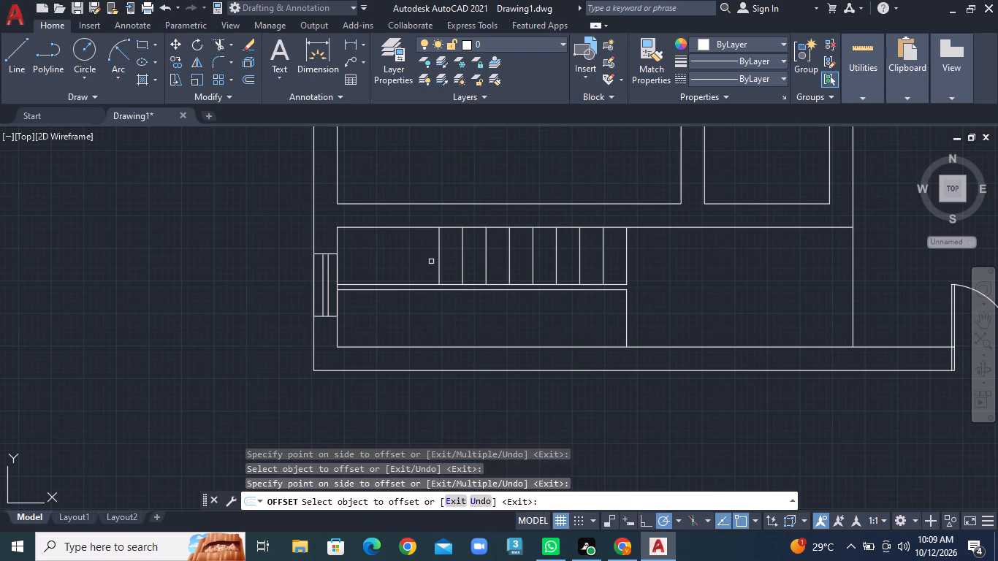
left_click(438, 262)
left_click(424, 262)
Offset the lower flight's vertical end line by 9" toward the left wall, repeating from each new line for nine tread lines.
left_click(625, 325)
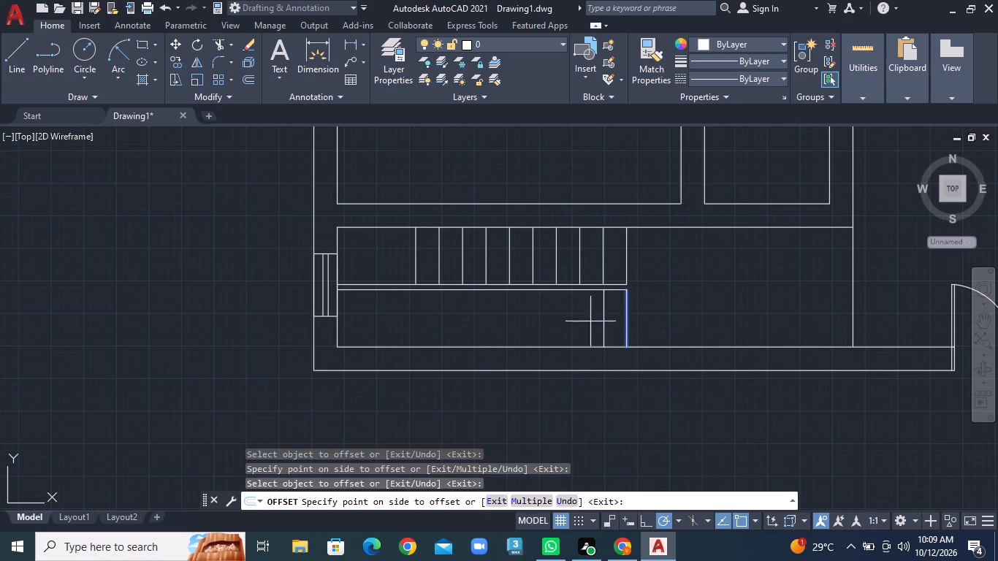
left_click(579, 319)
left_click(601, 319)
left_click(571, 317)
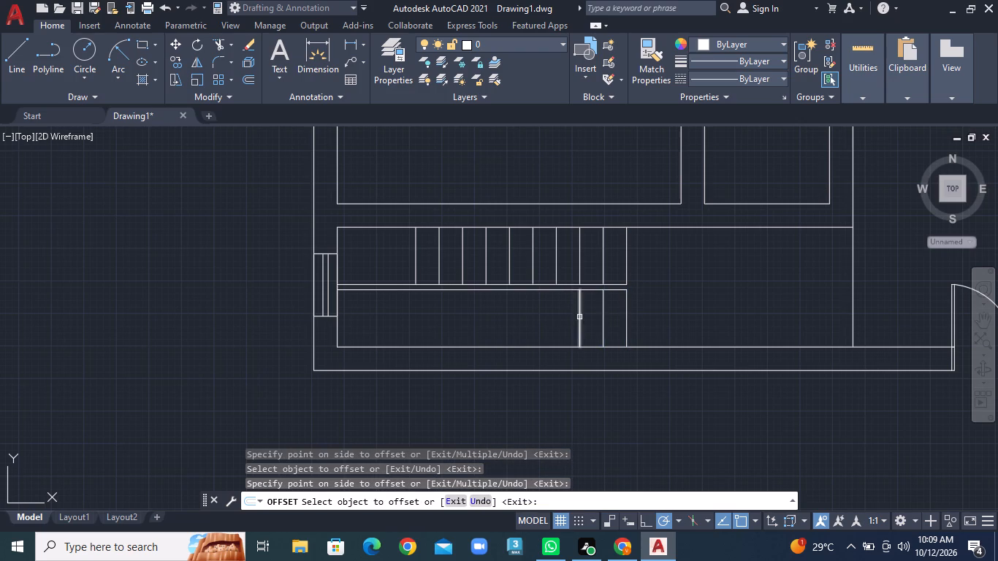
left_click(579, 317)
left_click(527, 318)
left_click(557, 319)
left_click(510, 318)
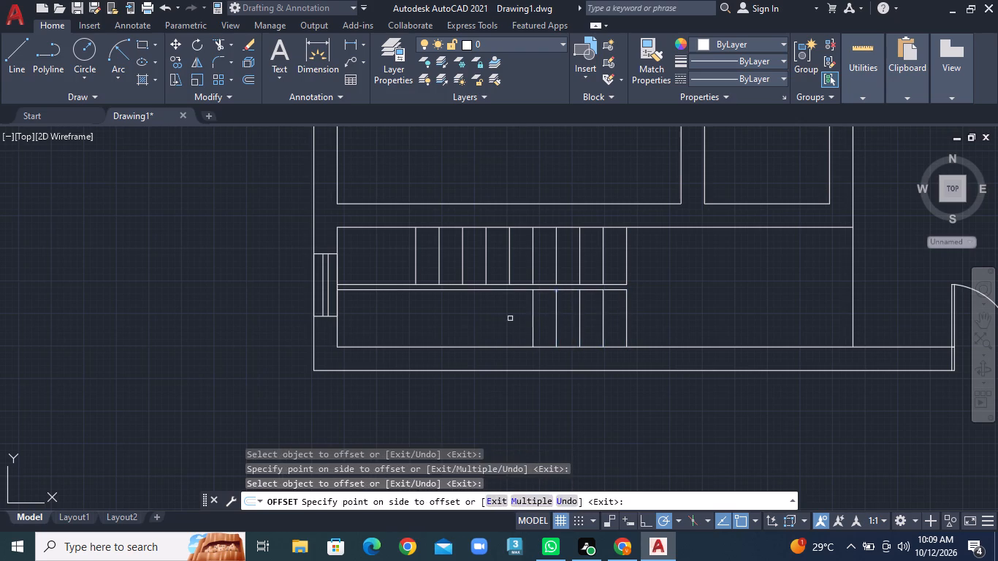
left_click(533, 318)
left_click(499, 316)
left_click(509, 316)
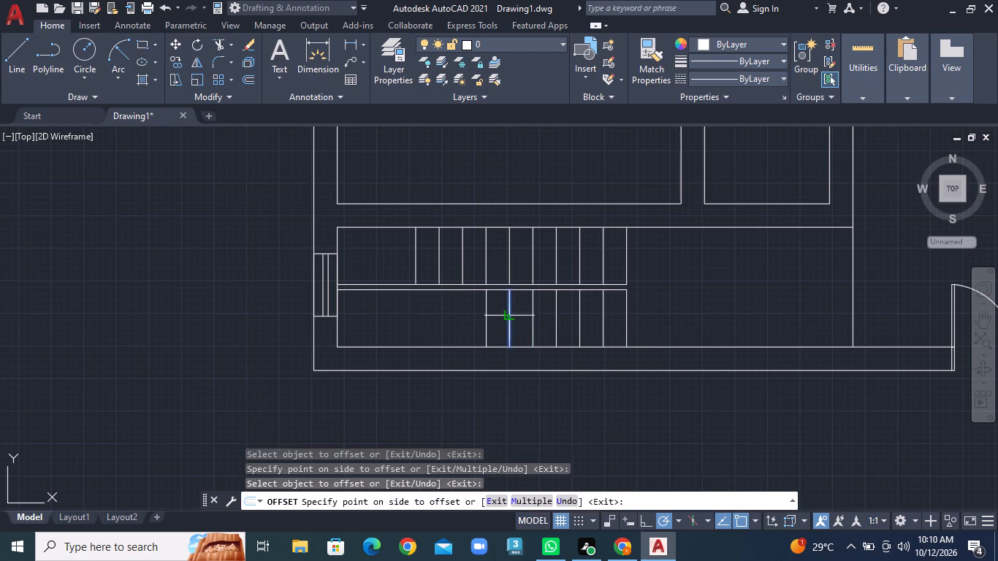
left_click(473, 315)
left_click(485, 315)
left_click(459, 315)
left_click(461, 315)
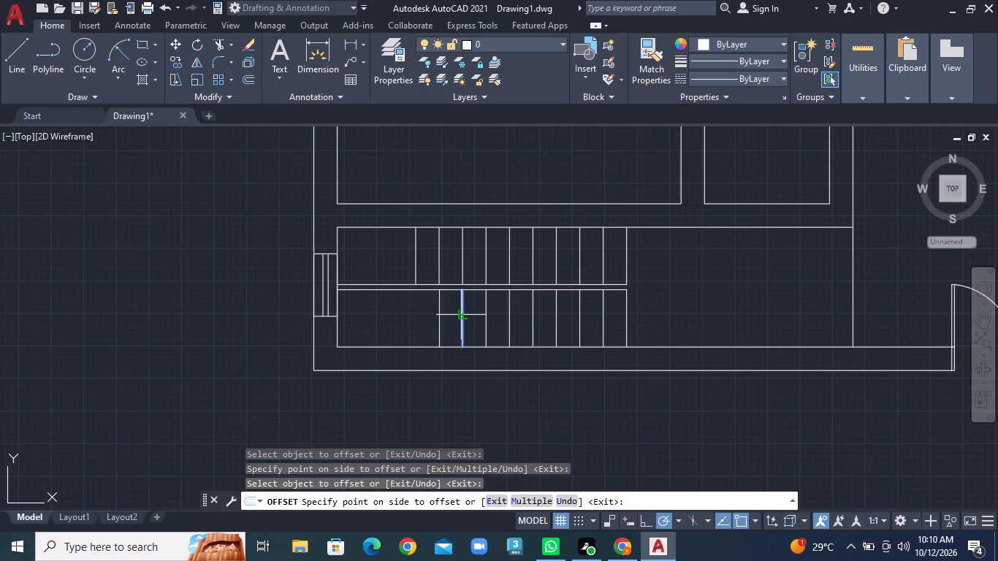
left_click(443, 313)
left_click(441, 313)
left_click(426, 314)
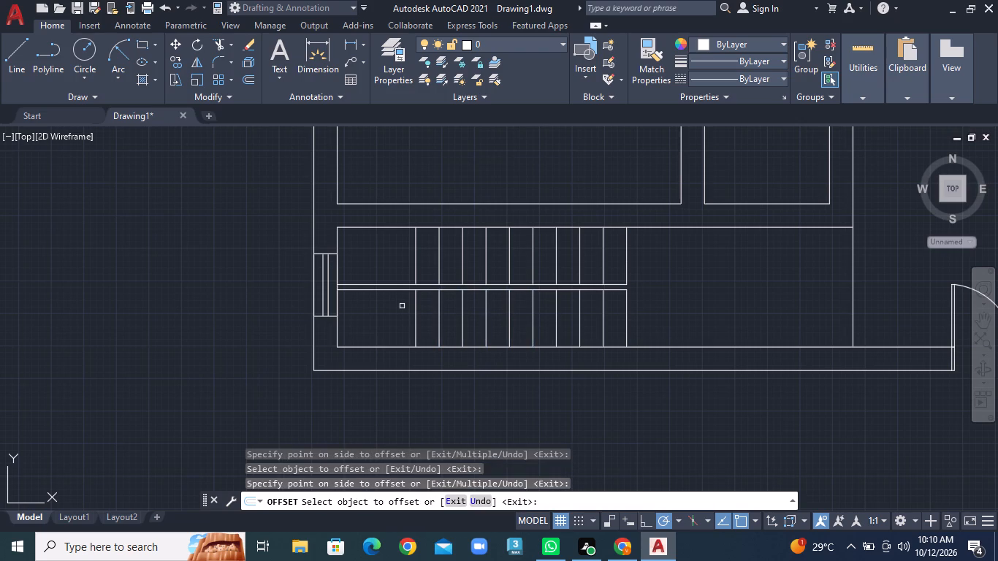
Draw a short vertical line across the gap between the flights, joining their leftmost tread lines.
left_click(12, 57)
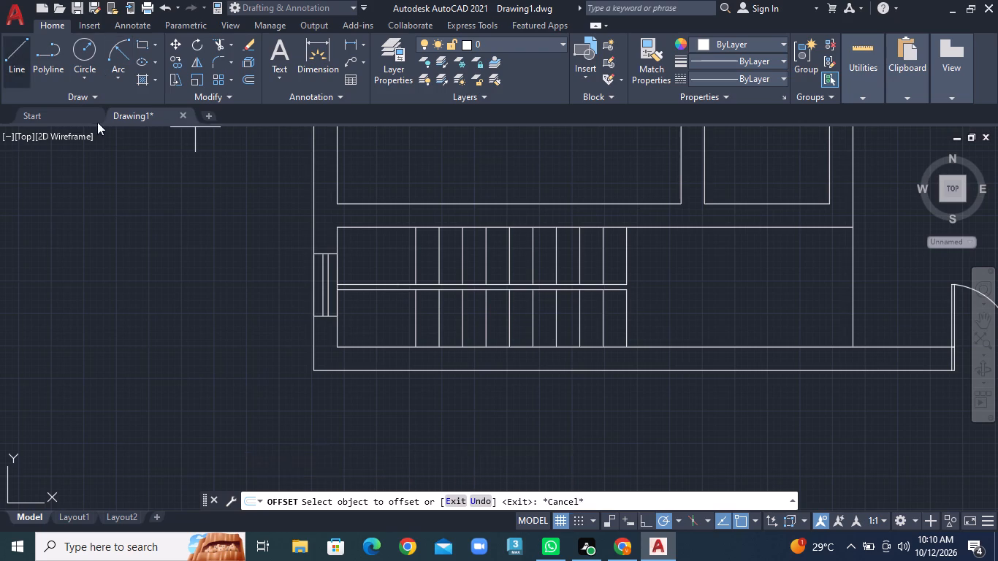
scroll(463, 324, "up", 2)
middle_click_drag(308, 248, 441, 287)
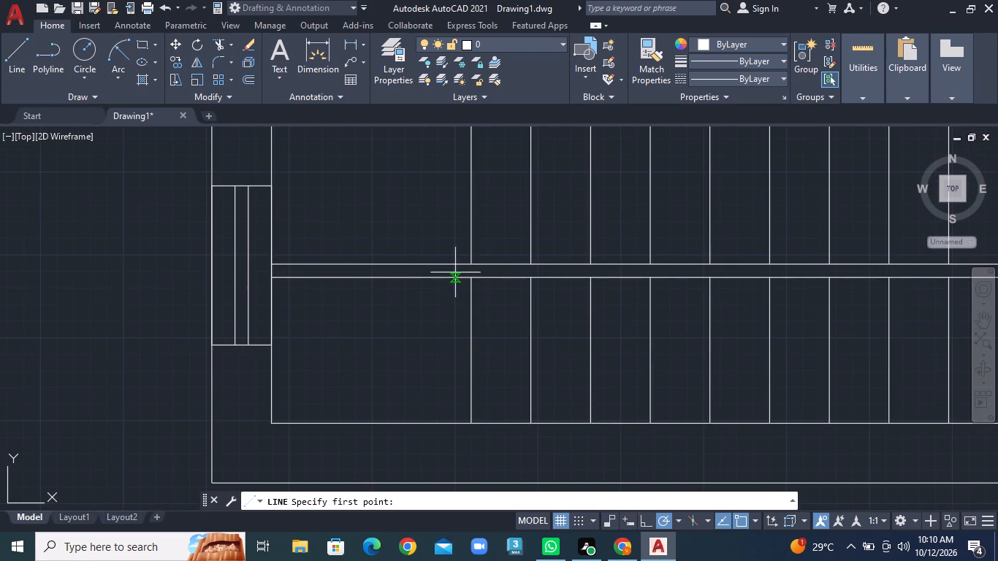
left_click(471, 262)
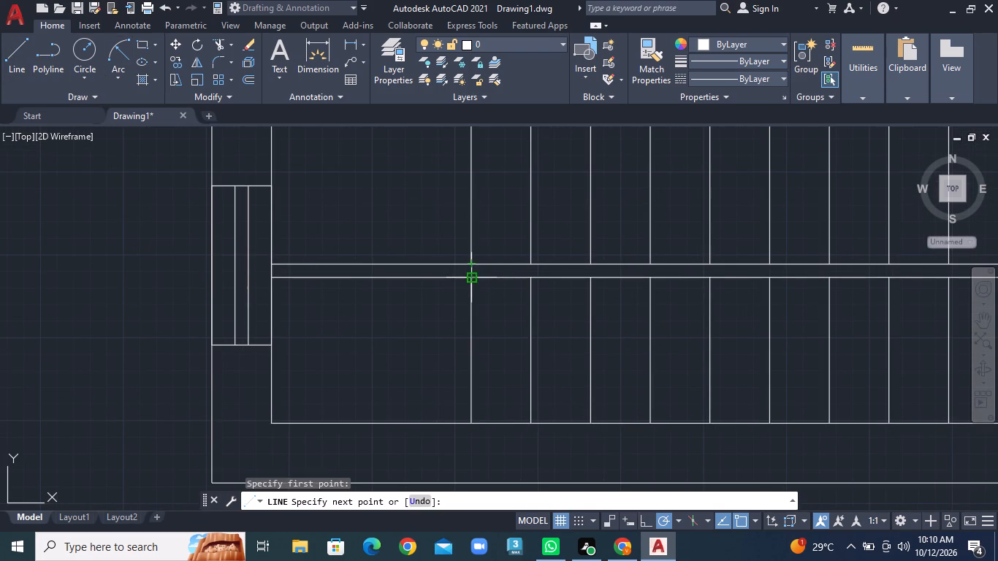
left_click(471, 278)
right_click(471, 278)
left_click(476, 288)
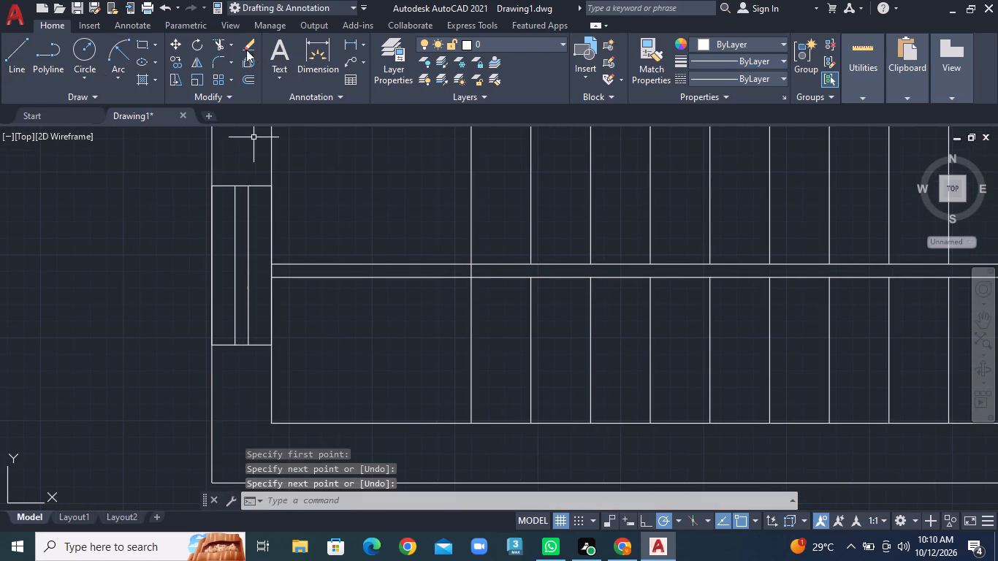
Trim the two horizontal lines between the flights where they extend past the leftmost treads across the landing.
left_click(227, 41)
left_click(244, 68)
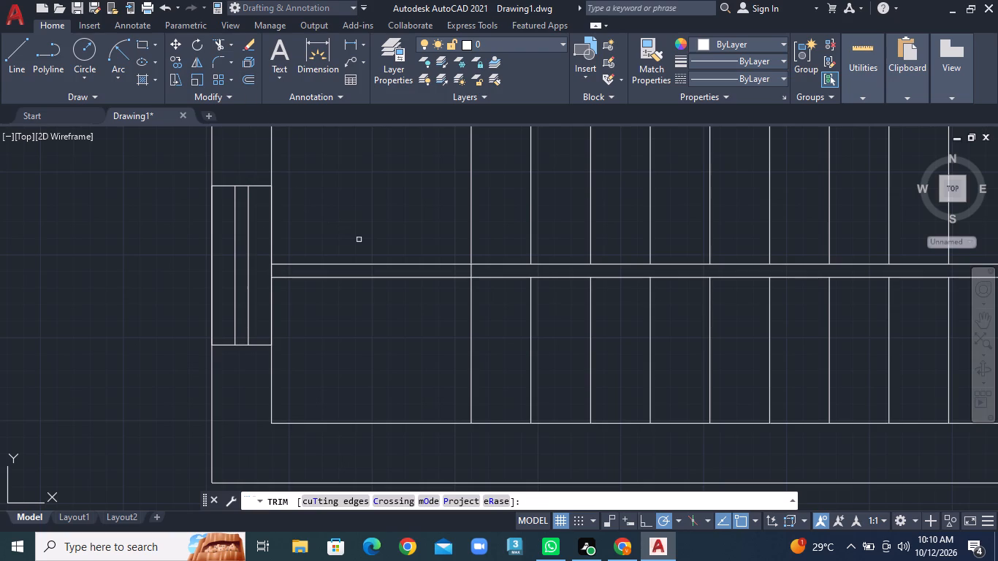
left_click(383, 237)
left_click(398, 305)
Draw a U-shaped direction line from the upper flight's end midpoint about 7'-6 1/2" left, down the landing, to the lower flight's sixth tread line from the landing.
scroll(492, 332, "down", 2)
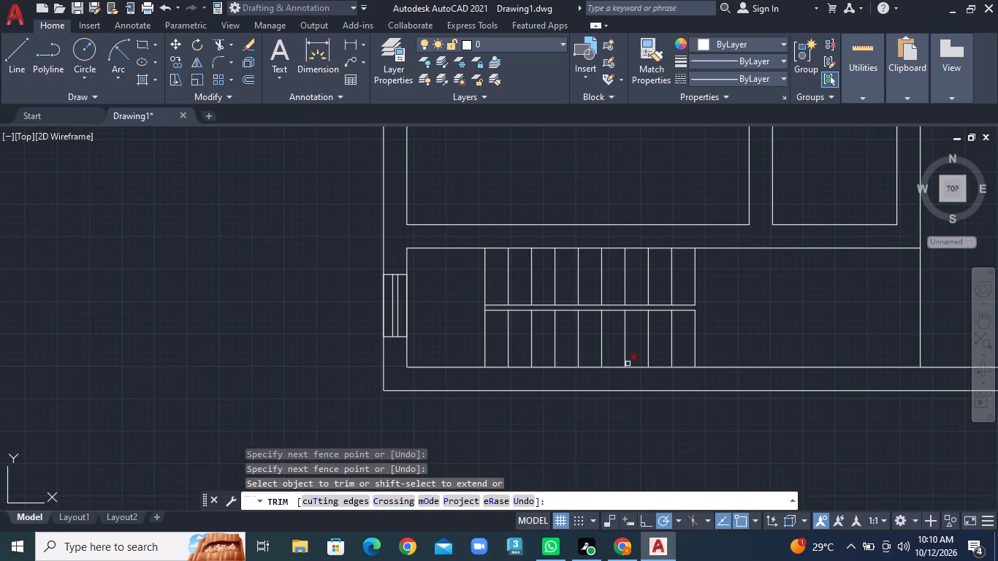
middle_click_drag(621, 346, 561, 332)
left_click(15, 53)
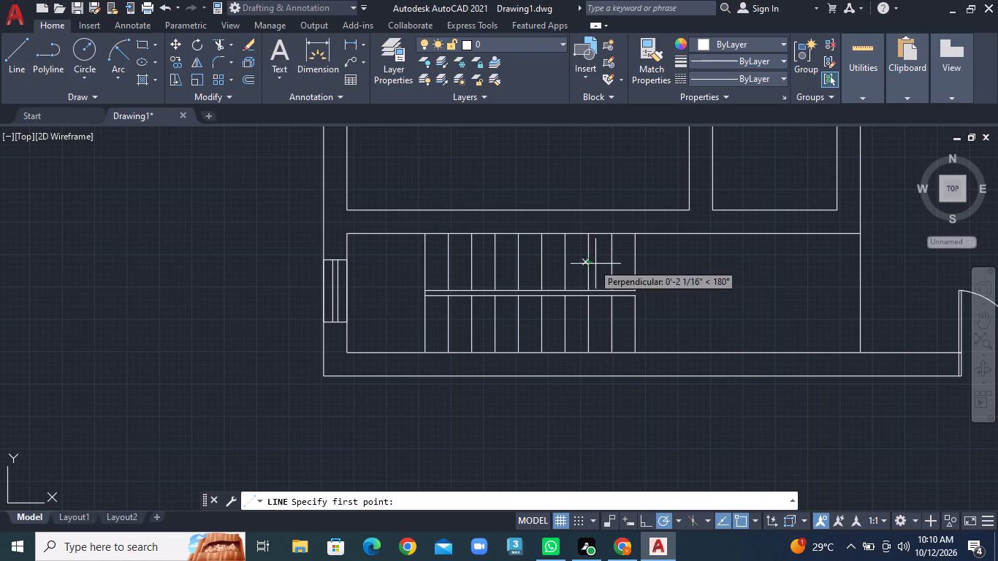
left_click(637, 264)
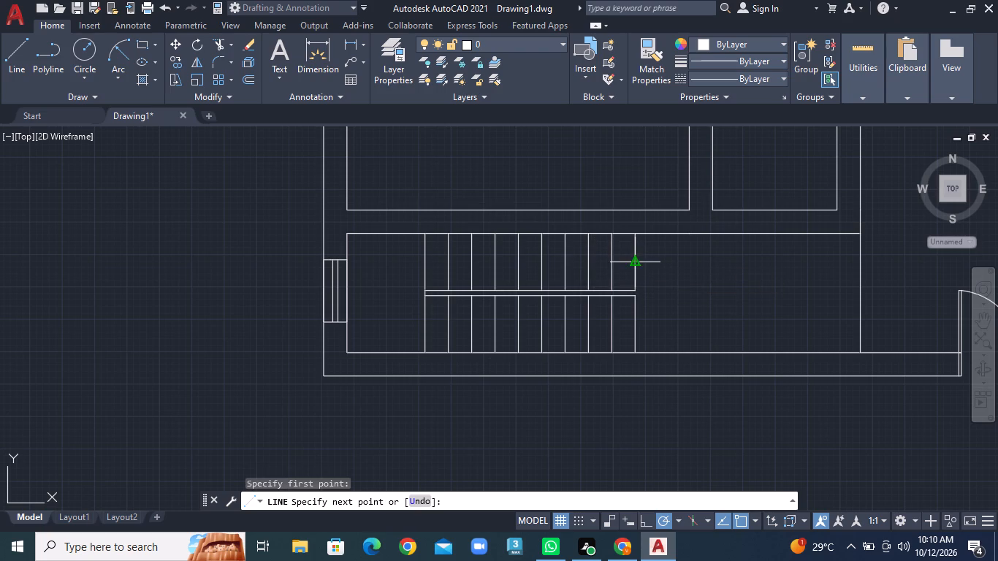
left_click(397, 267)
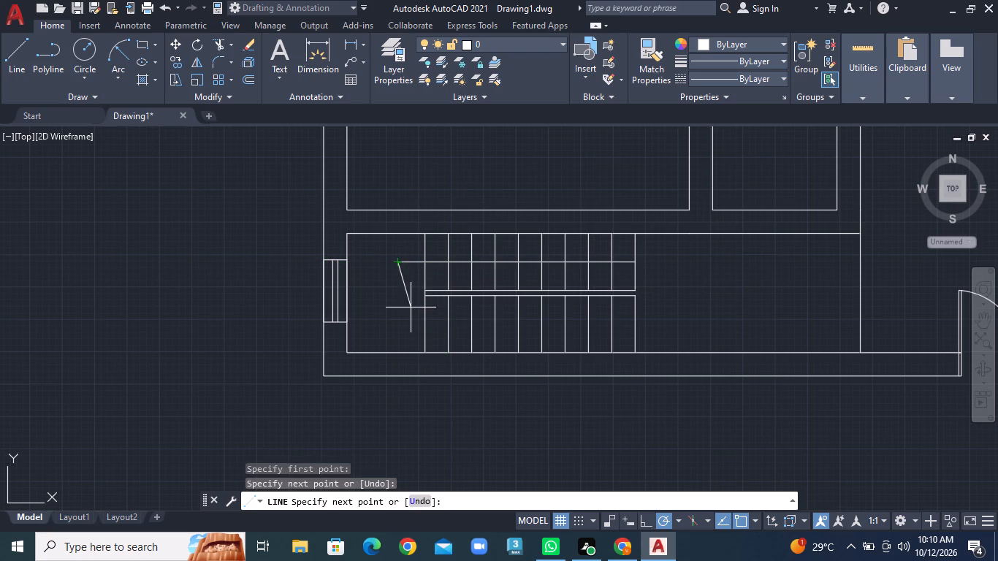
left_click(400, 324)
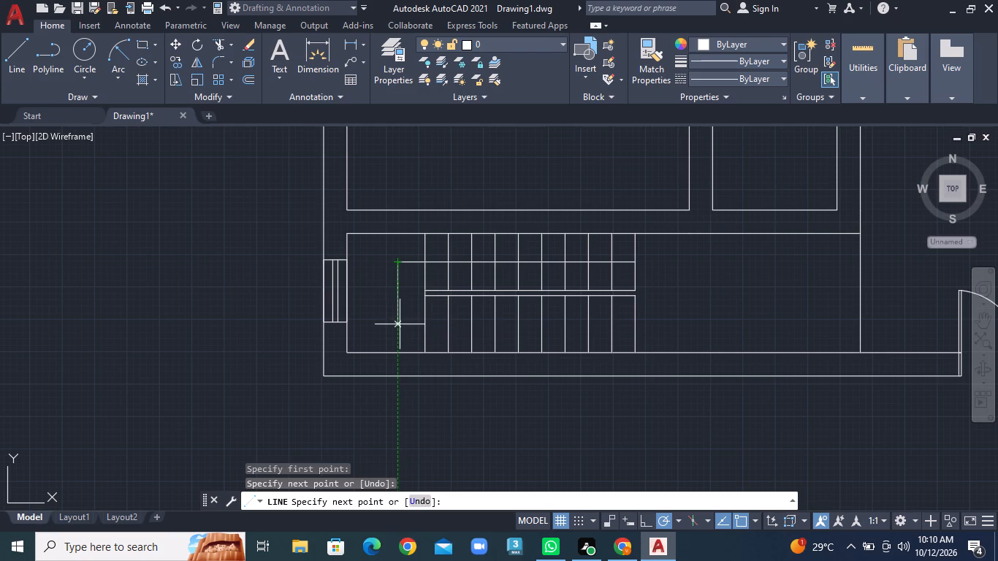
left_click(543, 321)
right_click(543, 321)
left_click(545, 324)
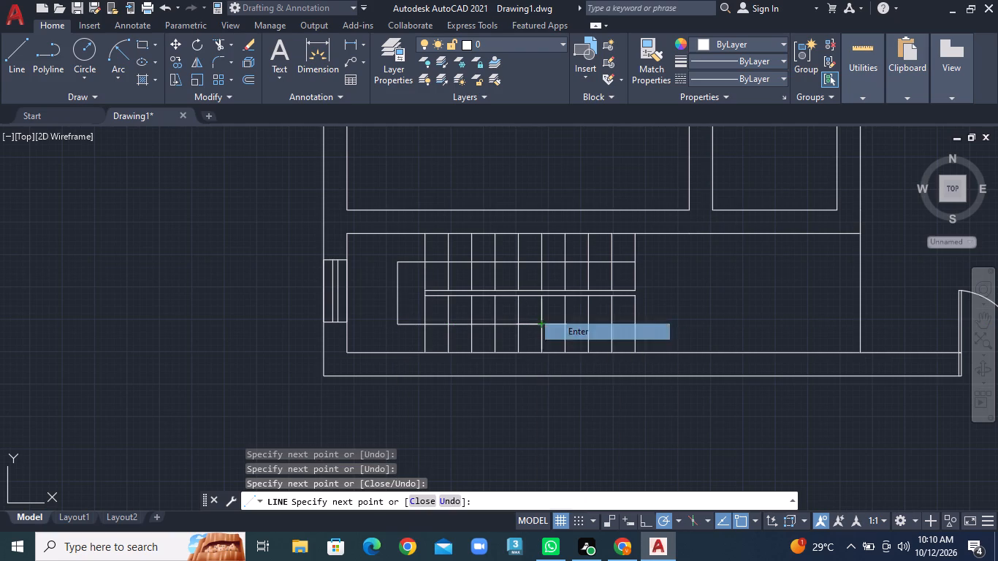
Draw a small closed triangular arrowhead at the direction line's end on the lower flight, pointing right.
left_click(15, 65)
scroll(538, 337, "up", 2)
left_click(527, 289)
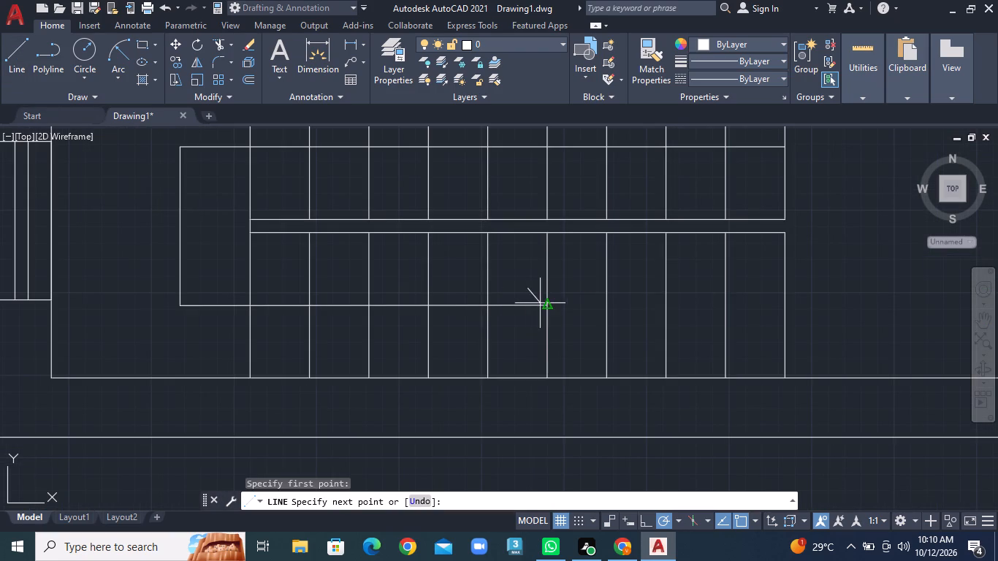
left_click(546, 305)
left_click(528, 319)
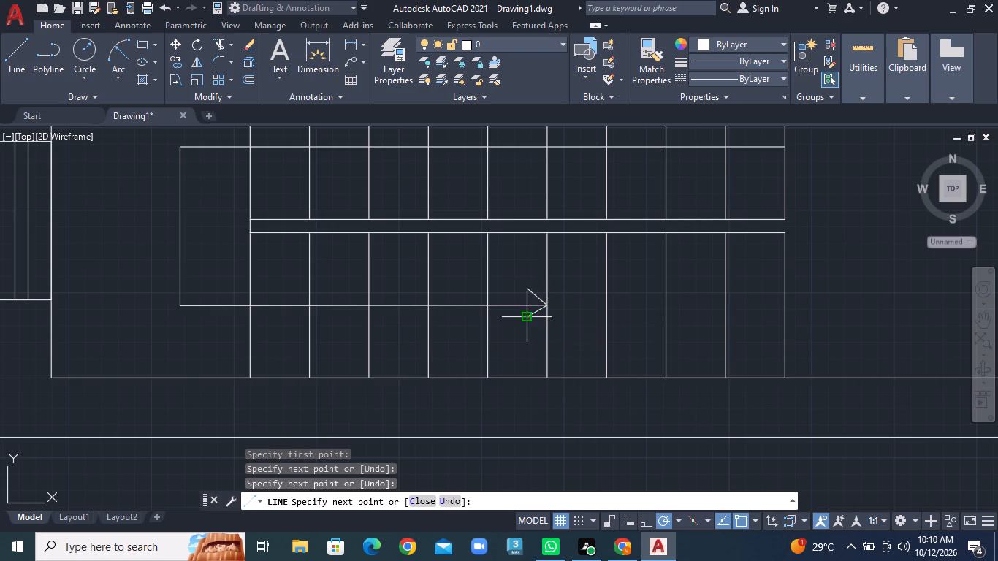
left_click(528, 289)
right_click(528, 289)
left_click(539, 295)
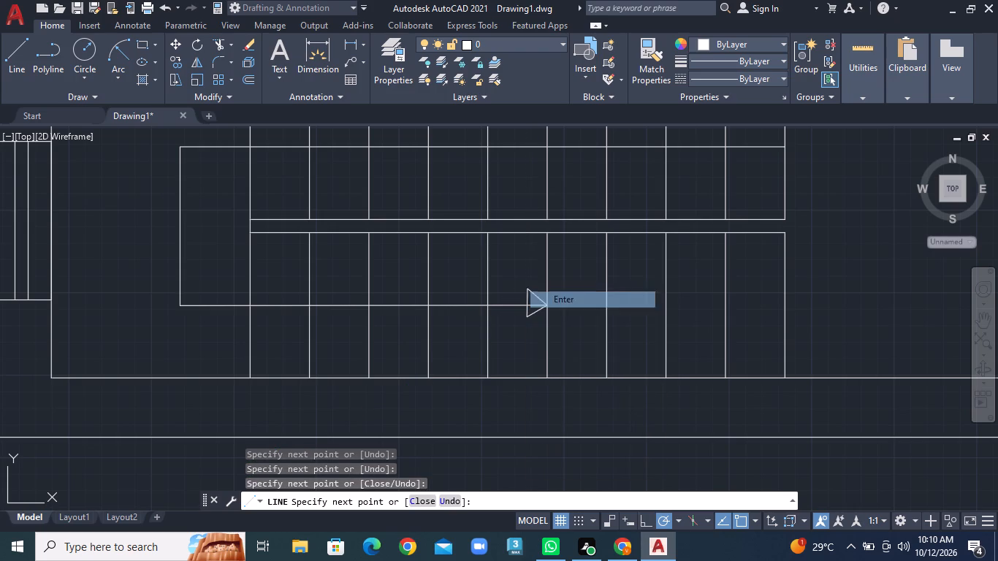
Examine the whole floor plan, from the finished staircase up to the rooms along the top wall.
scroll(480, 321, "down", 3)
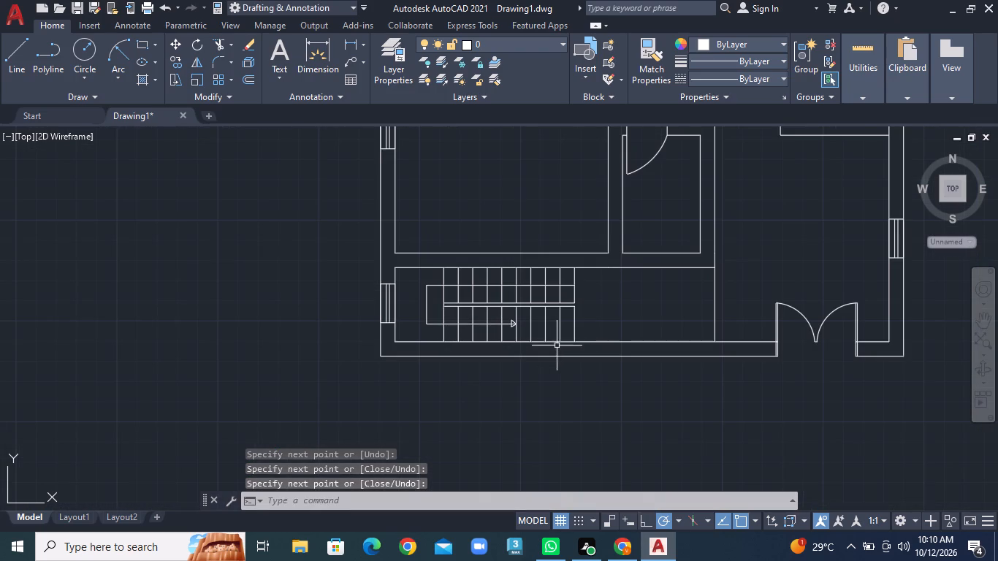
middle_click_drag(565, 345, 513, 330)
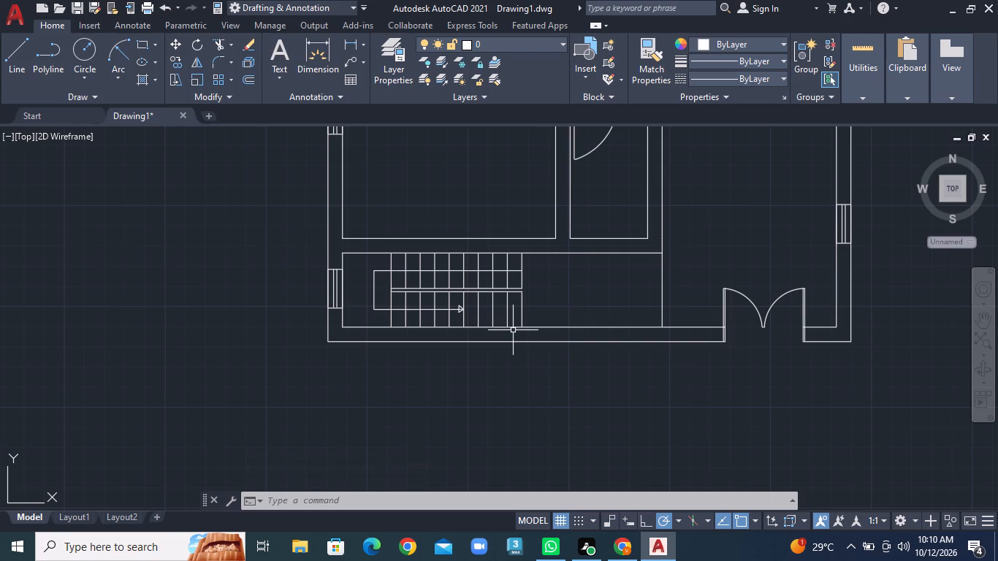
scroll(194, 241, "down", 1)
scroll(195, 241, "up", 1)
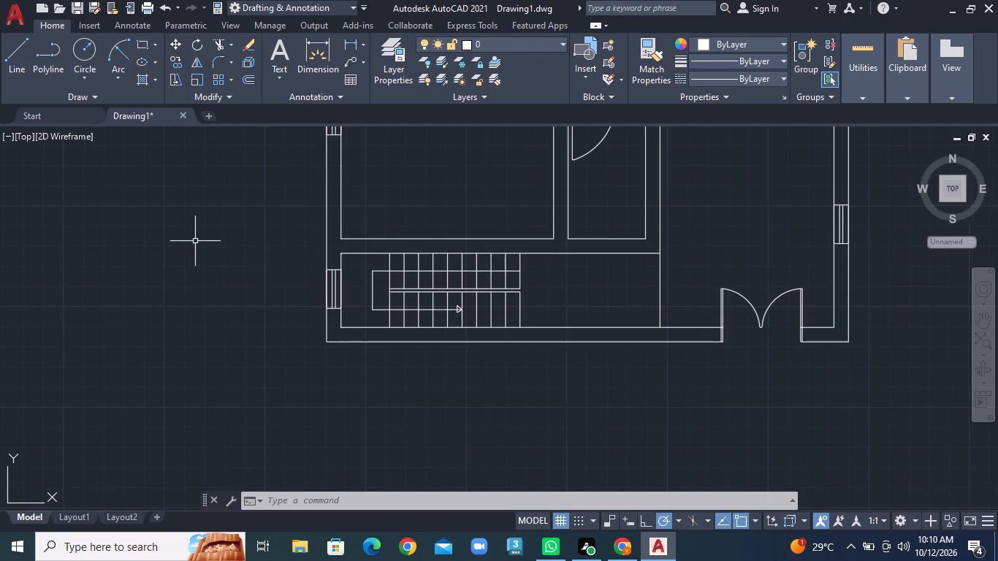
middle_click_drag(315, 218, 308, 306)
scroll(413, 264, "down", 2)
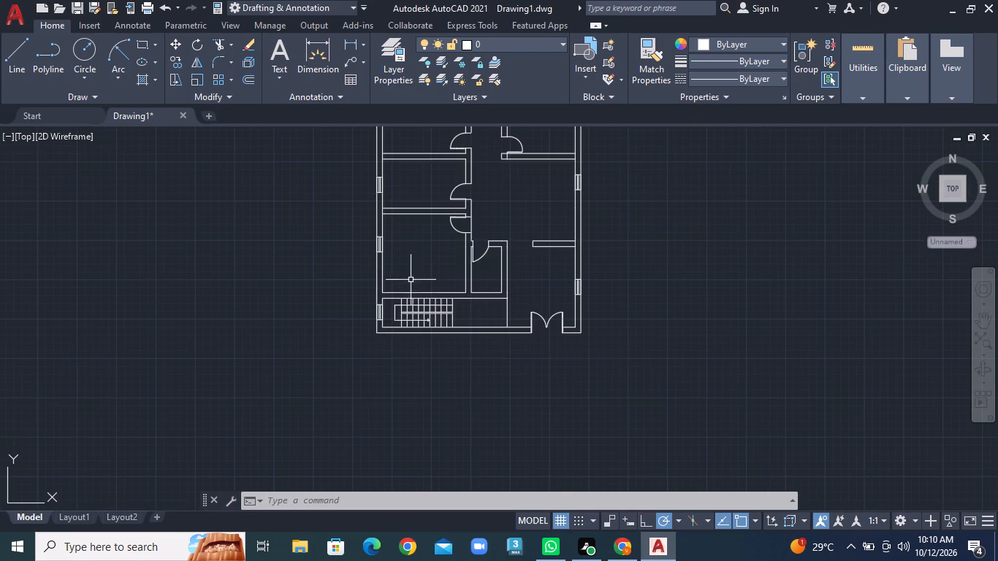
scroll(444, 294, "down", 1)
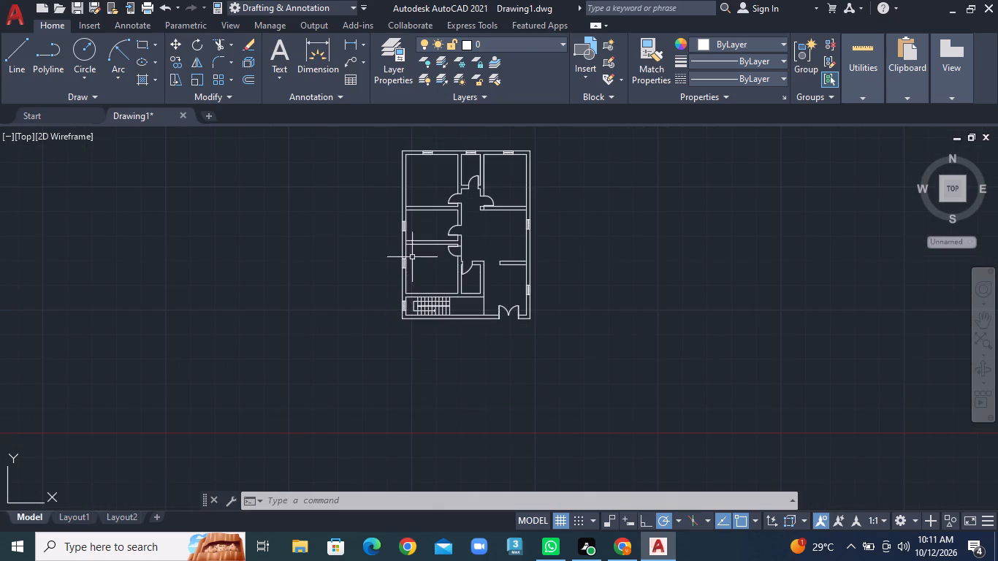
scroll(381, 205, "up", 1)
middle_click_drag(446, 198, 379, 330)
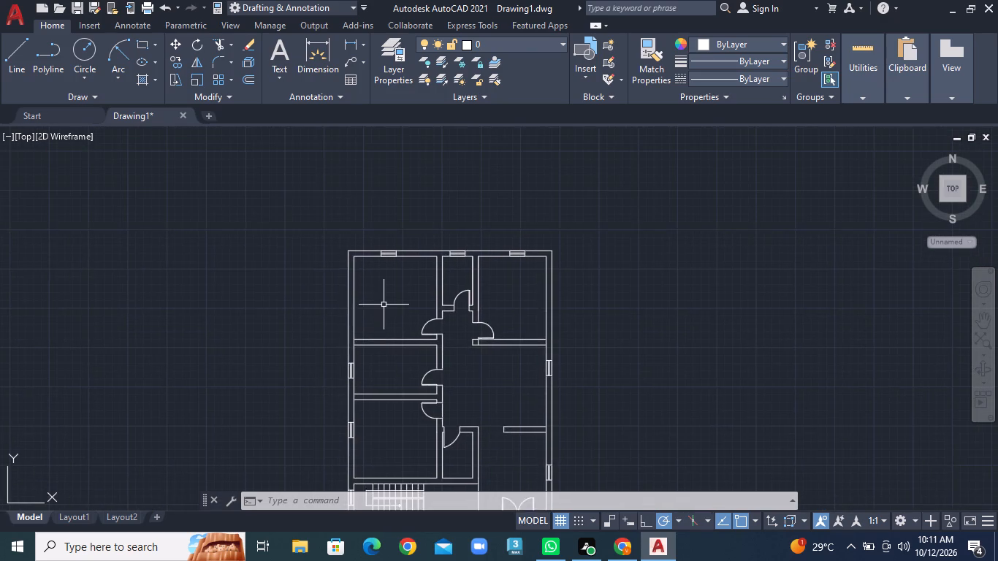
Set the default text size (TEXTSIZE) to 9".
scroll(384, 305, "up", 1)
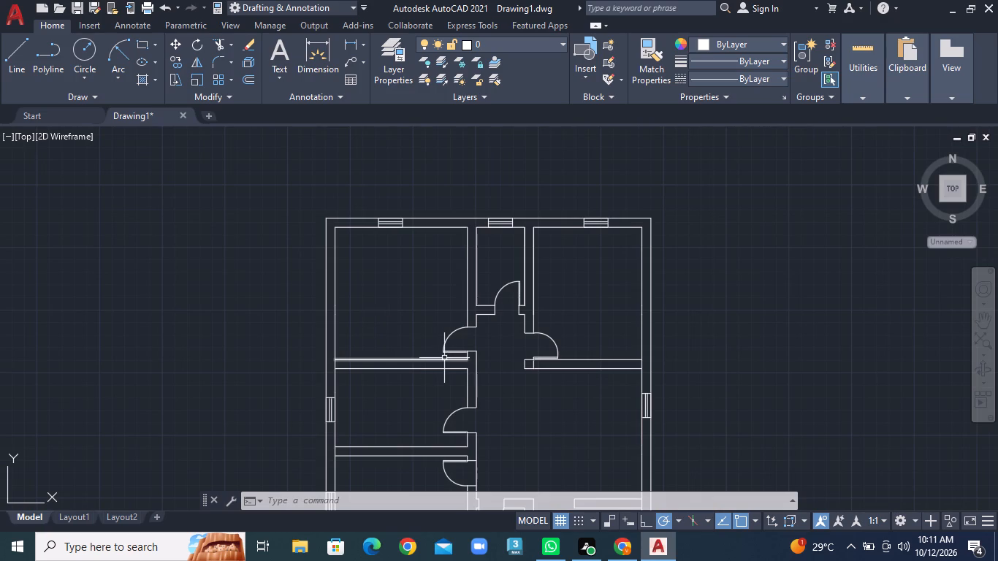
middle_click_drag(491, 365, 443, 186)
scroll(465, 272, "up", 1)
scroll(465, 272, "down", 1)
middle_click_drag(506, 333, 490, 327)
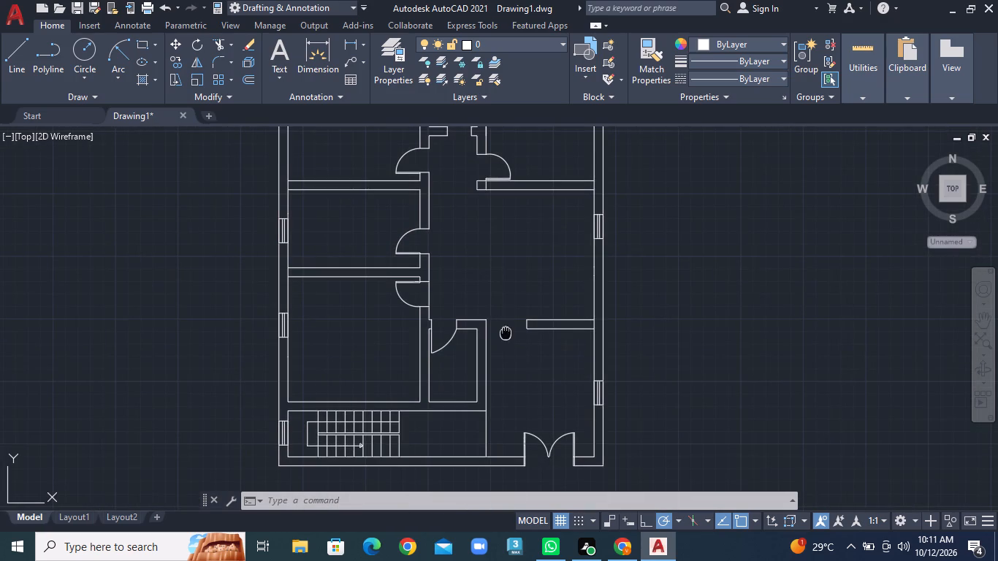
middle_click_drag(490, 327, 381, 294)
scroll(381, 294, "up", 1)
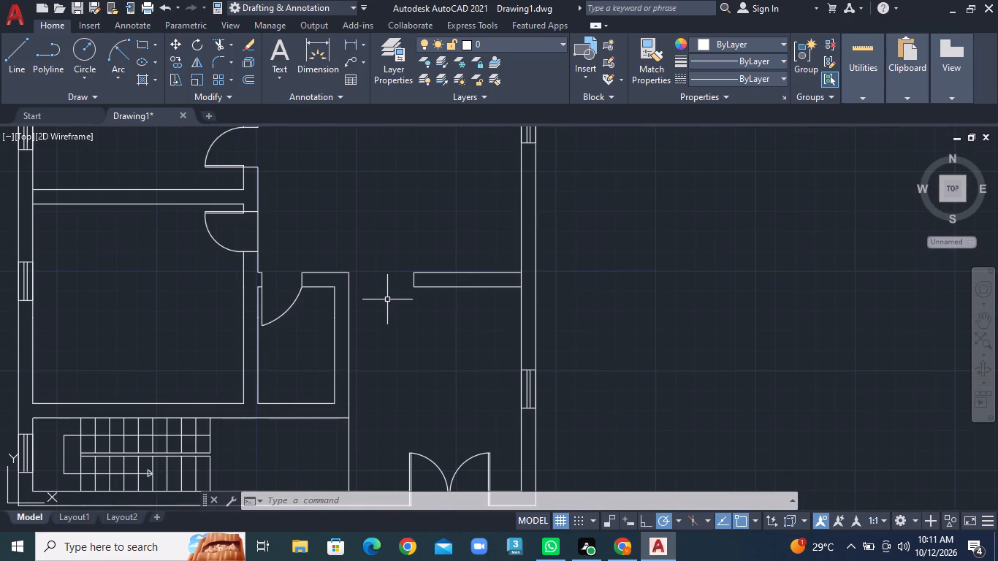
type("textsize")
key("Return")
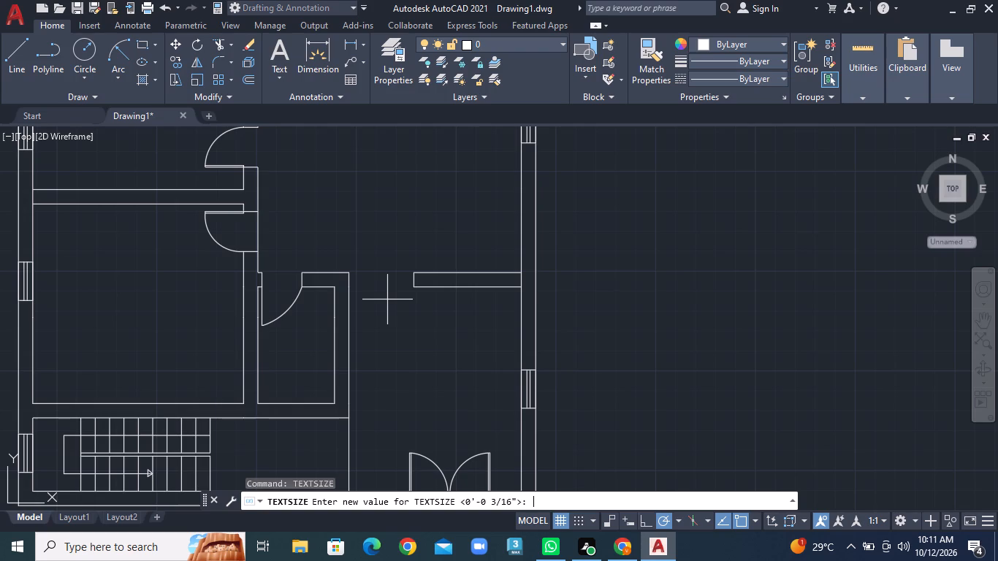
type("9\"")
key("Return")
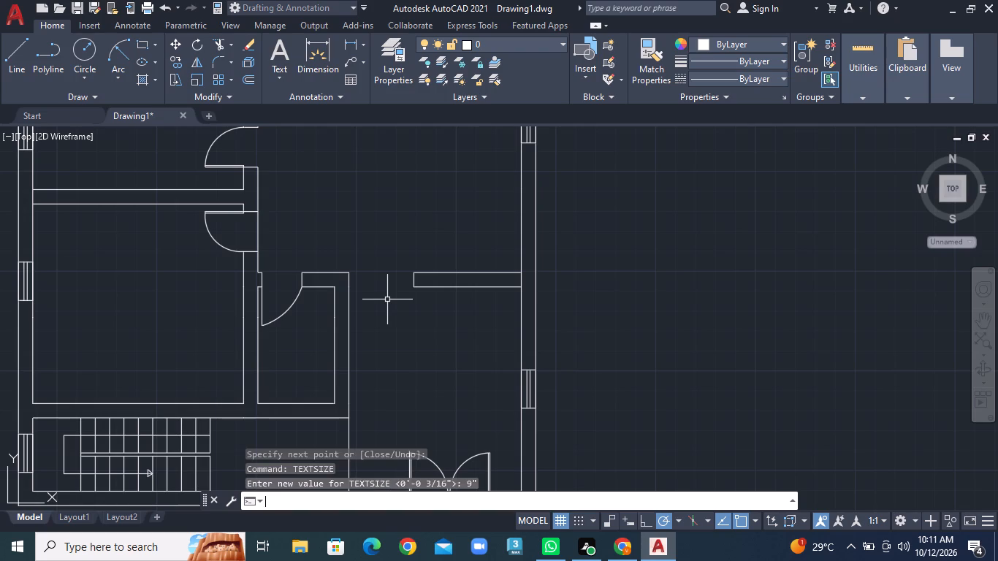
Add the multiline text label W1 above the leftmost window in the plan's top wall.
type("mt")
key("Return")
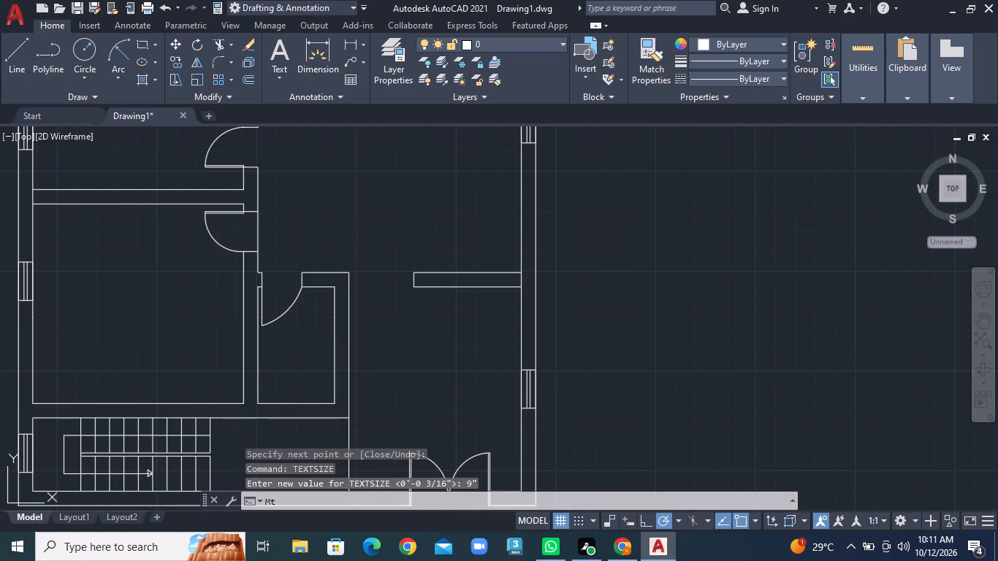
middle_click_drag(273, 218, 401, 301)
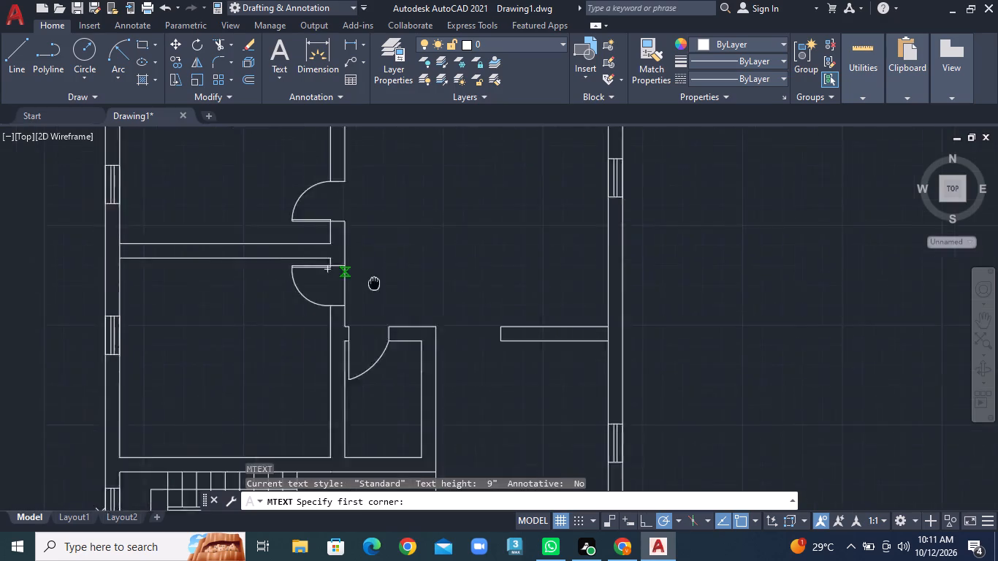
middle_click_drag(401, 301, 584, 403)
middle_click_drag(435, 228, 447, 437)
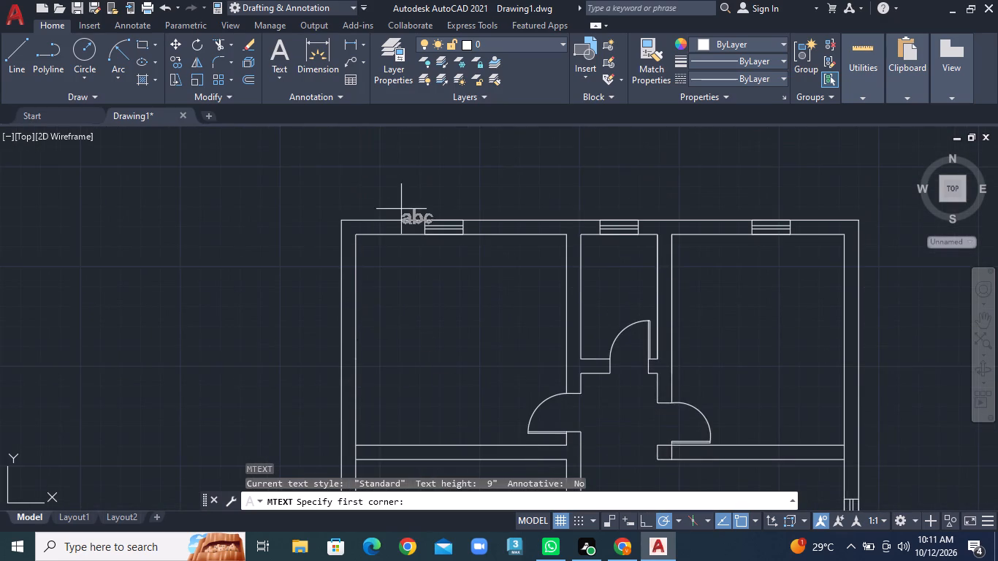
middle_click_drag(407, 226, 416, 335)
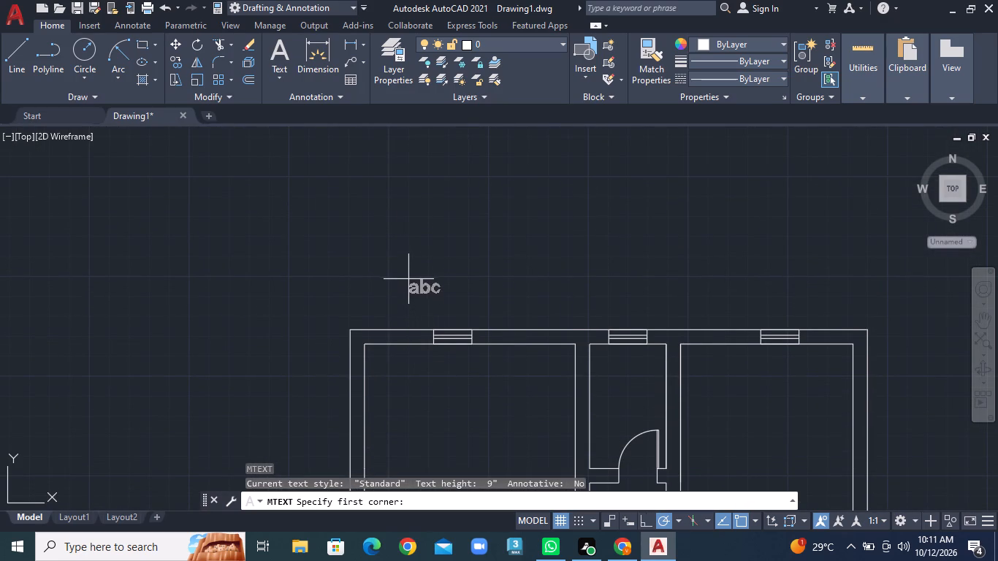
left_click(426, 283)
left_click(471, 308)
type("w1")
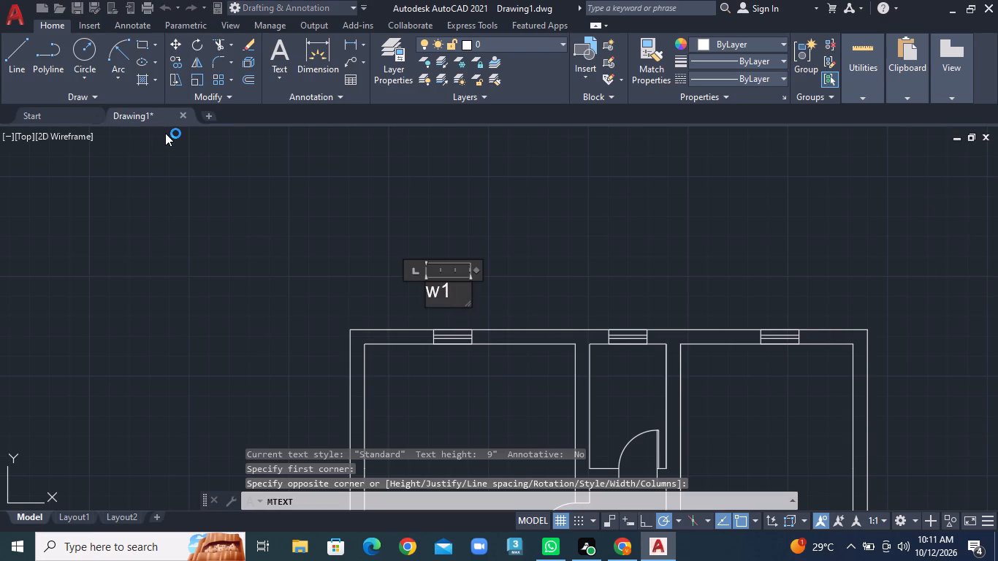
key("BackSpace")
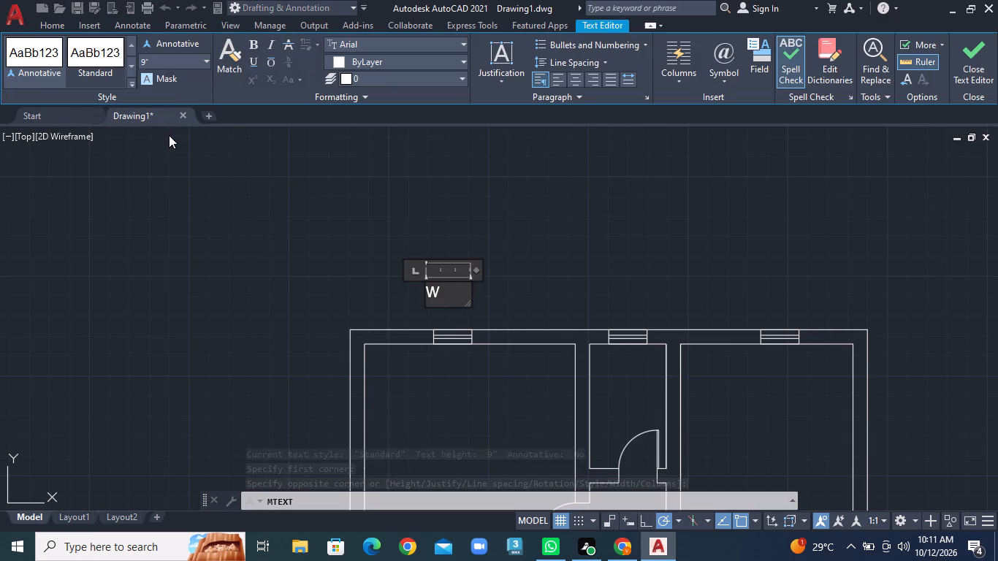
key("BackSpace")
type("WI")
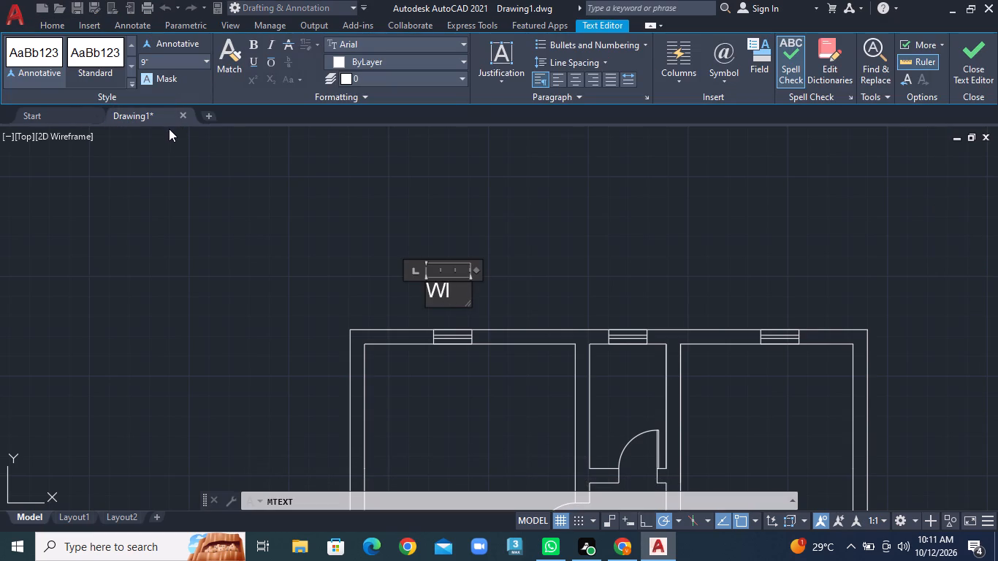
key("BackSpace")
key("1")
left_click(527, 275)
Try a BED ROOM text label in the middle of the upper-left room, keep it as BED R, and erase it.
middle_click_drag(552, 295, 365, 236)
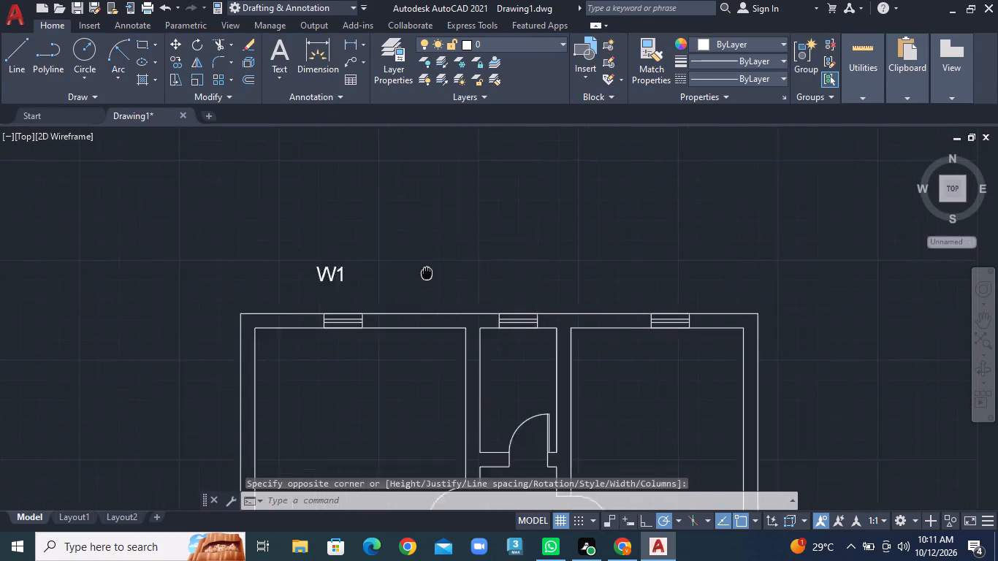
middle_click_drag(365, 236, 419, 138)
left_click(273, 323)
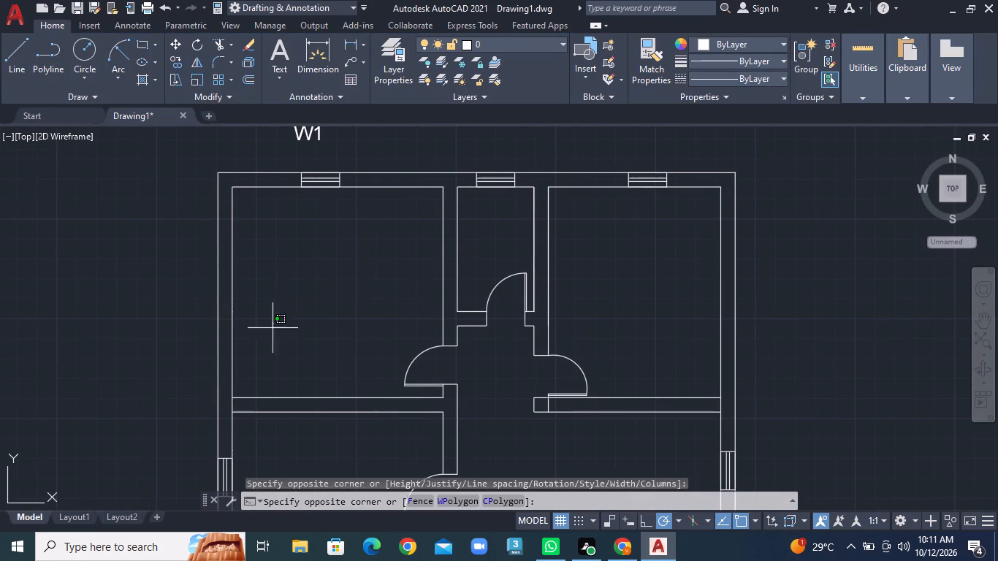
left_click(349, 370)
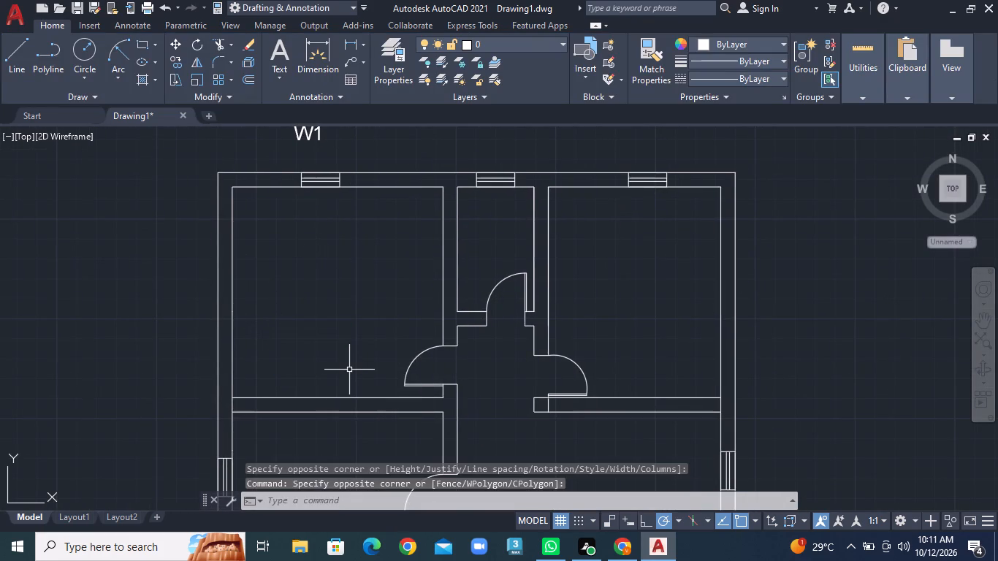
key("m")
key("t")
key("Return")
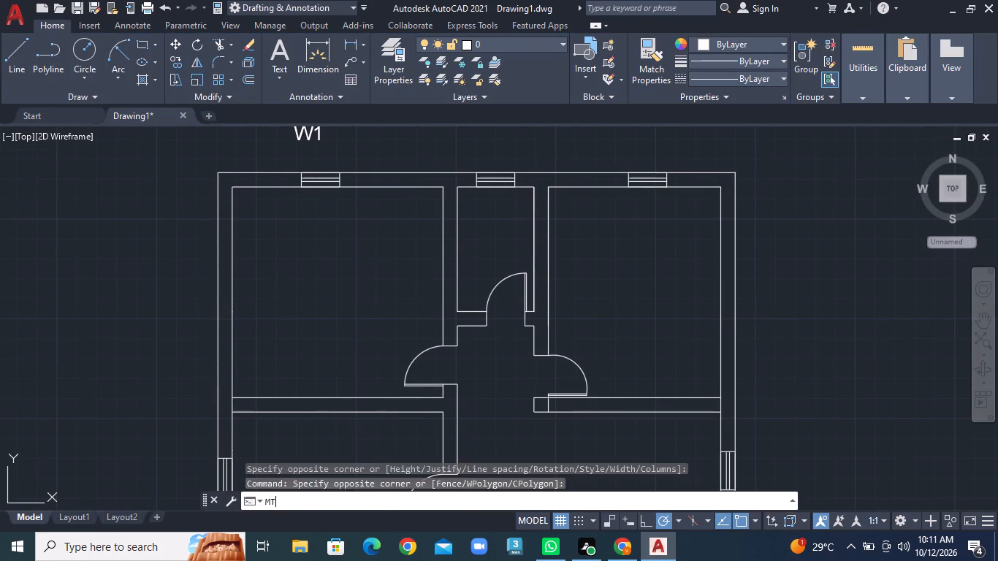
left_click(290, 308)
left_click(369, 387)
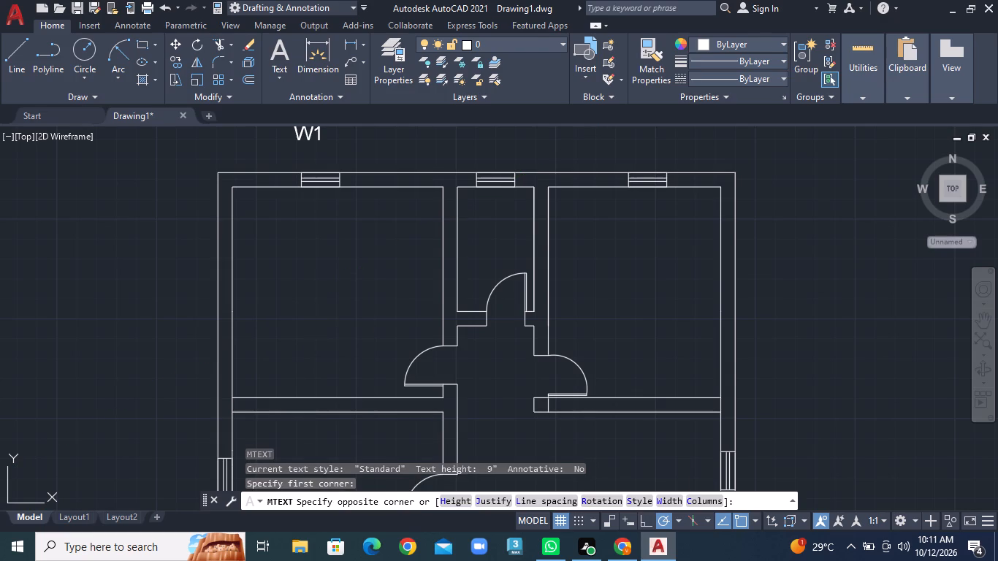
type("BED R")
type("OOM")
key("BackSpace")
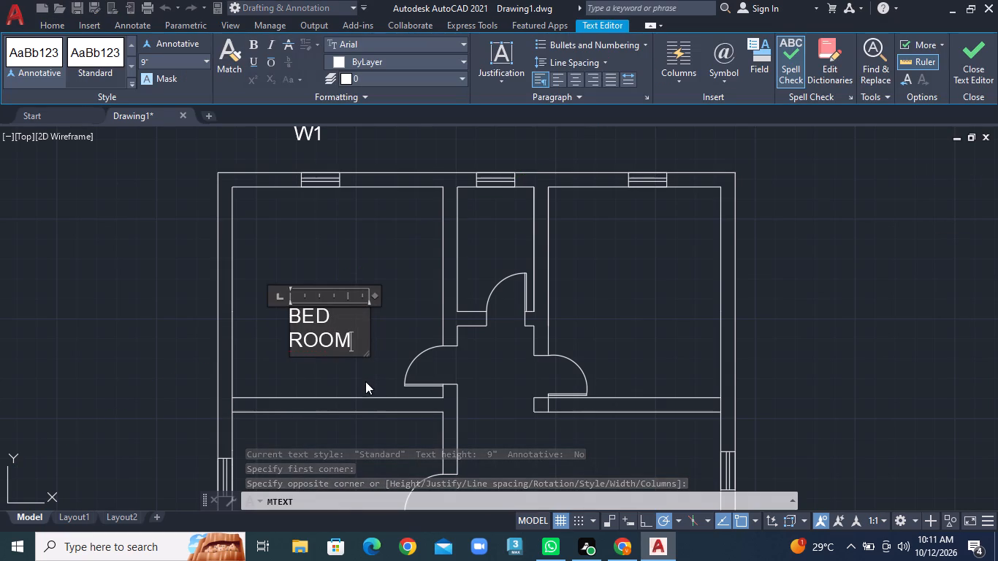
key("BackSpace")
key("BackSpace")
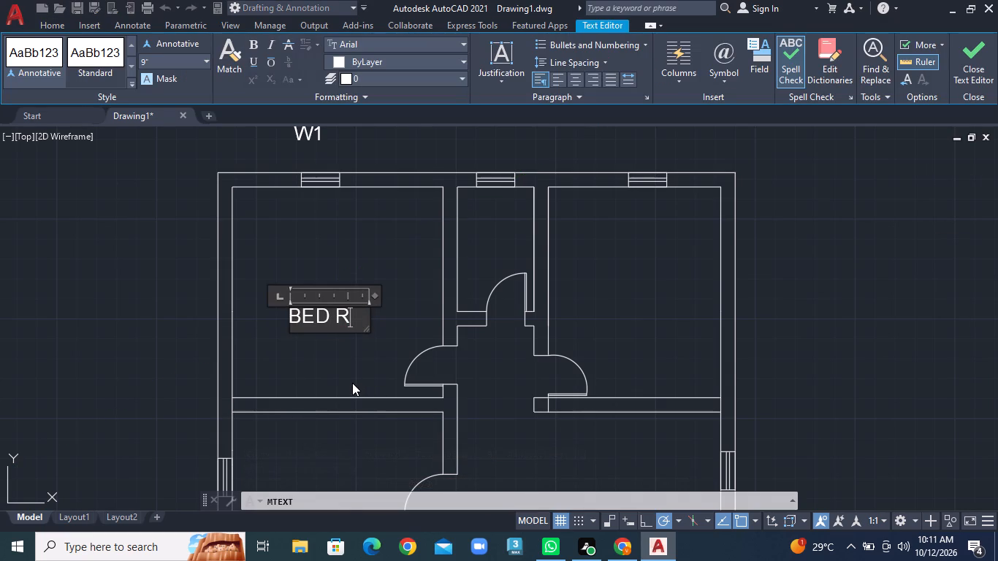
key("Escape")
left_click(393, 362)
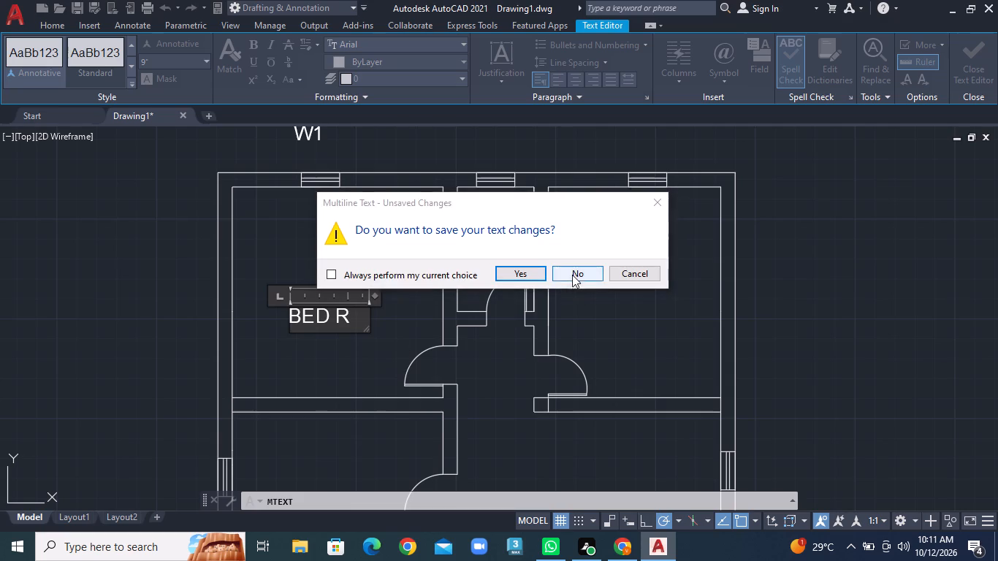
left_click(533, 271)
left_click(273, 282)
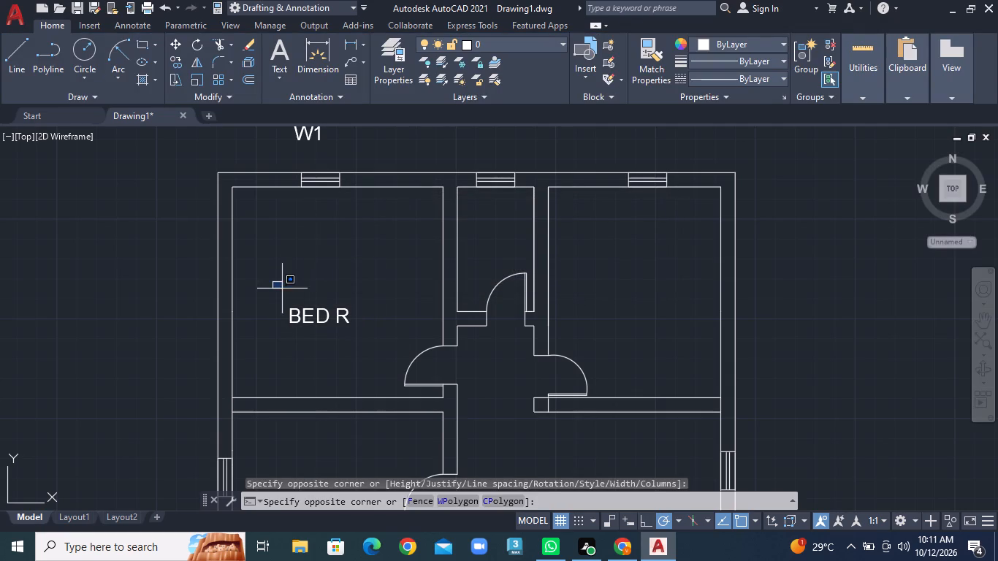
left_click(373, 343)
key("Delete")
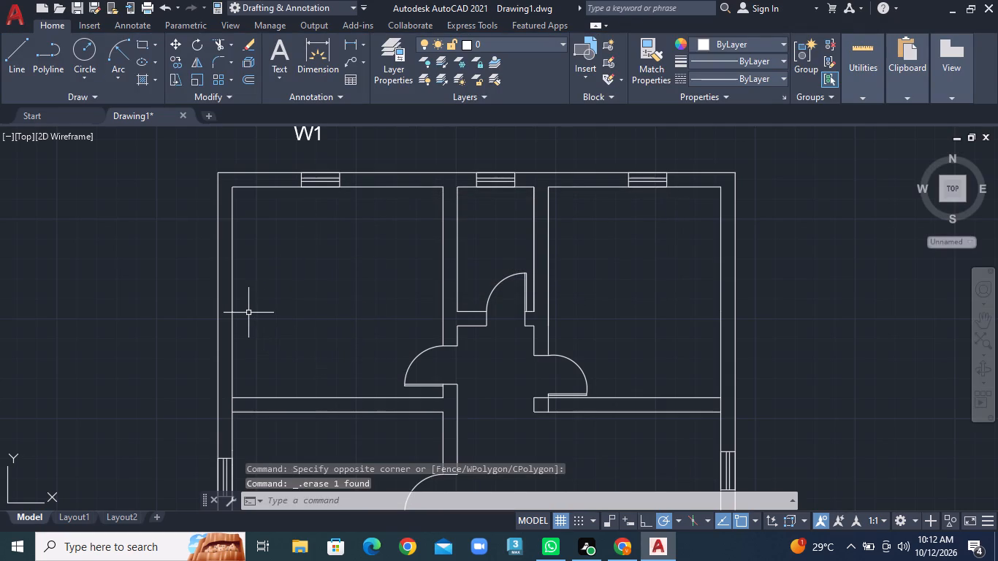
Label the upper-left room near its left wall with multiline text BED ROOM and 11'X11' on a line below.
right_click(246, 313)
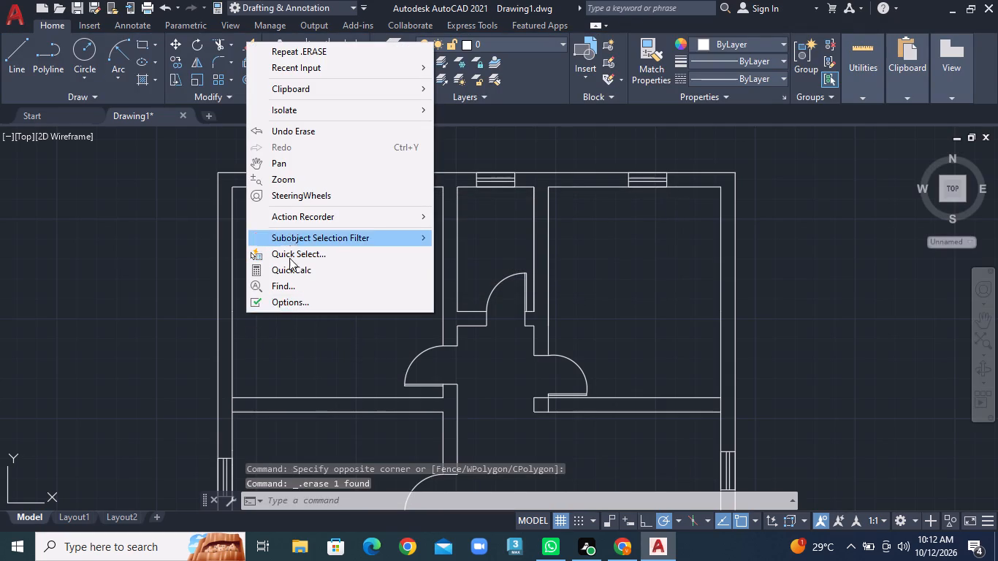
left_click(294, 348)
type("MT")
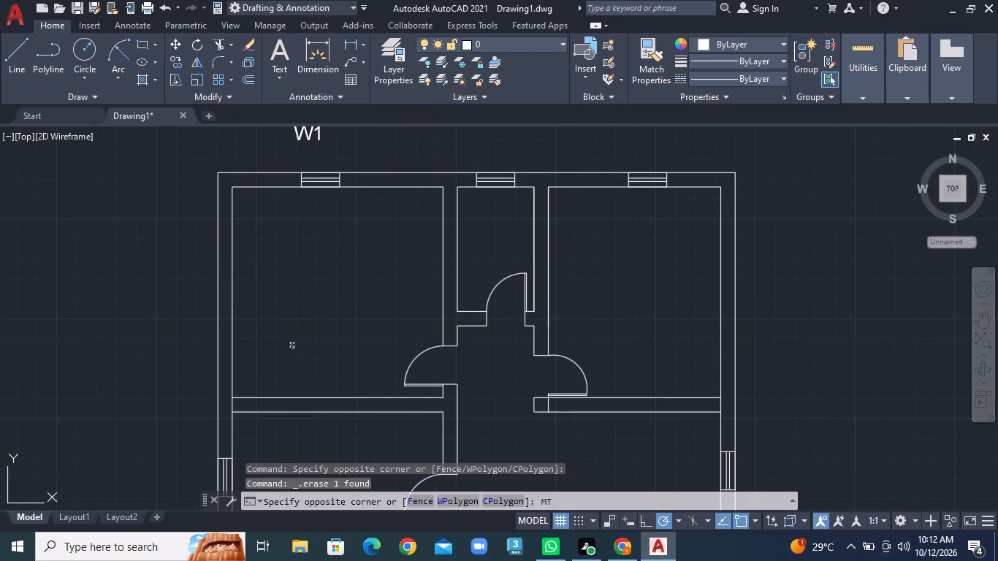
key("Return")
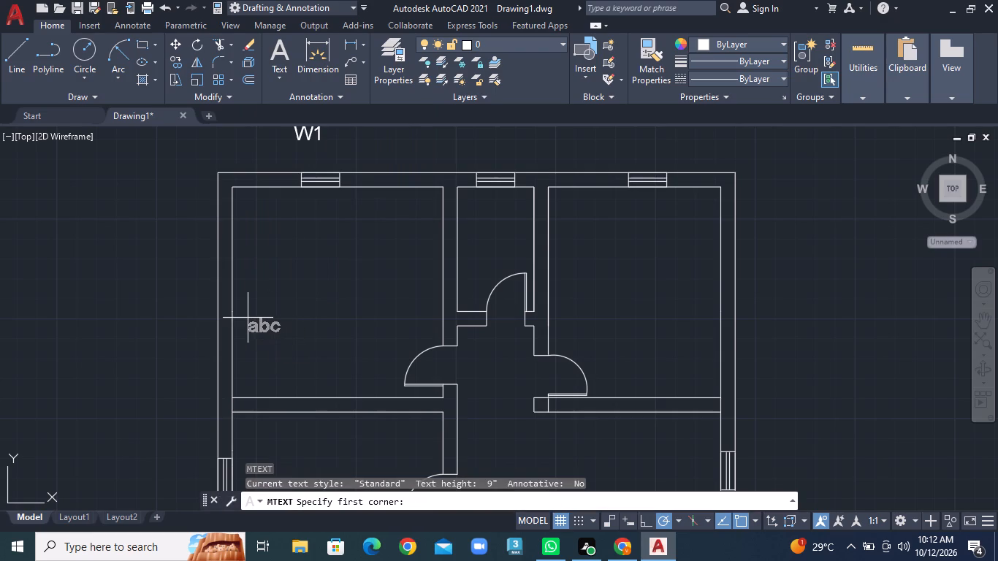
left_click(239, 322)
left_click(332, 347)
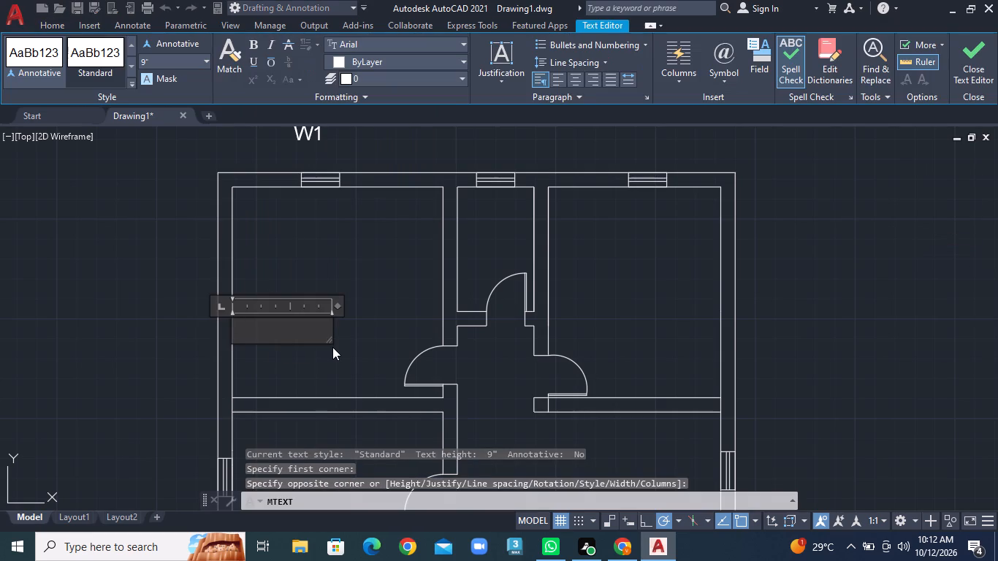
type("BED RO")
type("OMM")
key("BackSpace")
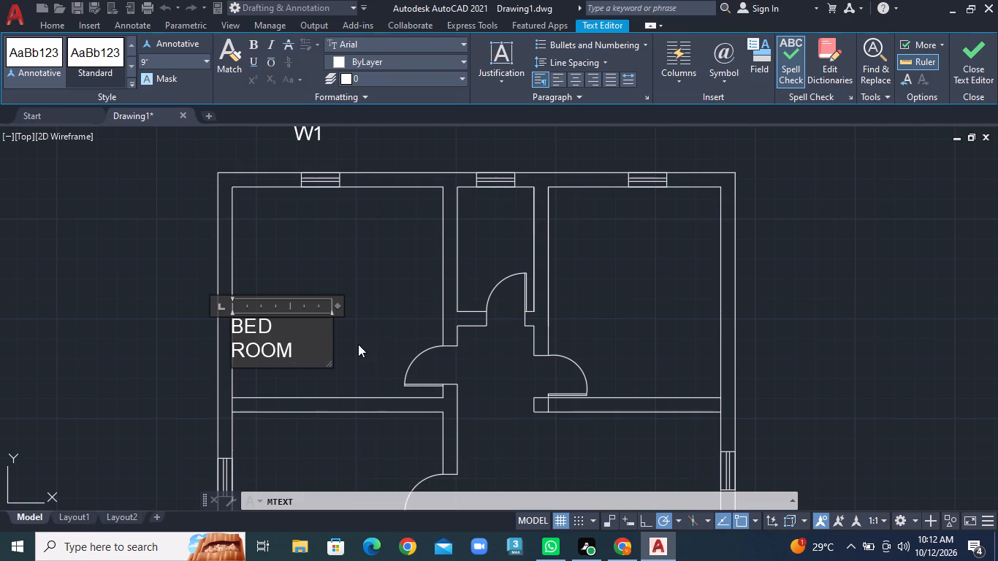
key("Return")
key("1")
key("1")
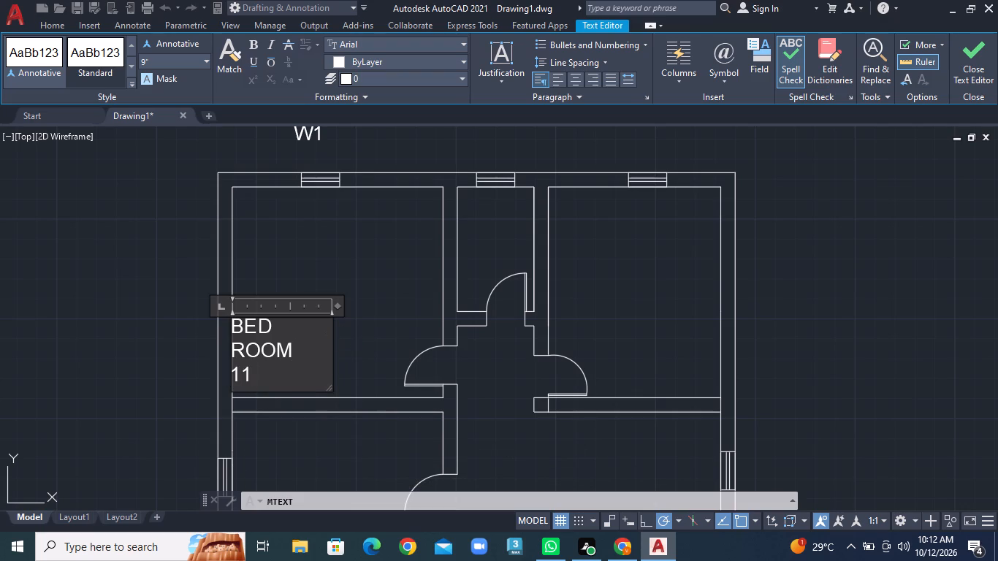
key("apostrophe")
type("X11'")
key("Return")
left_click(348, 340)
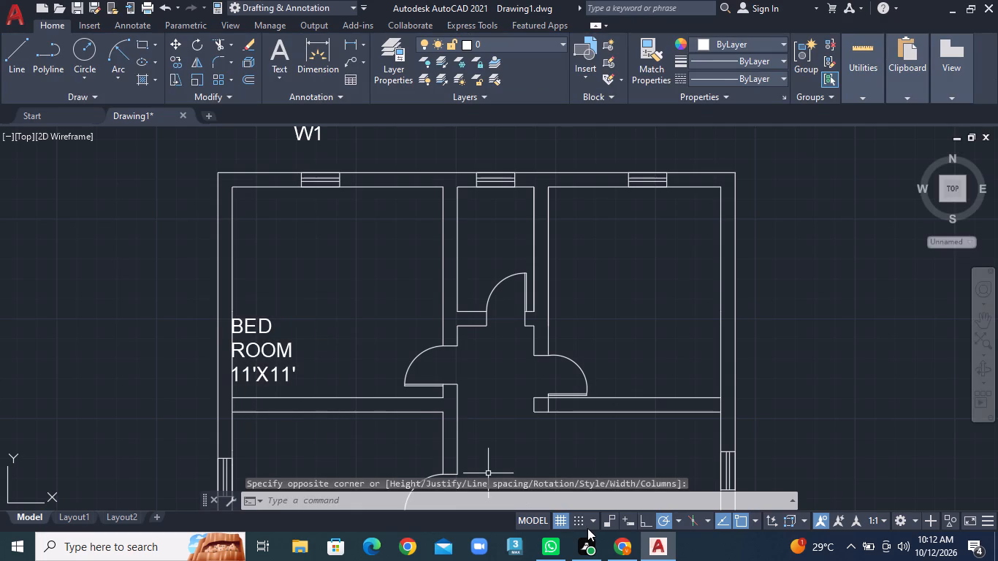
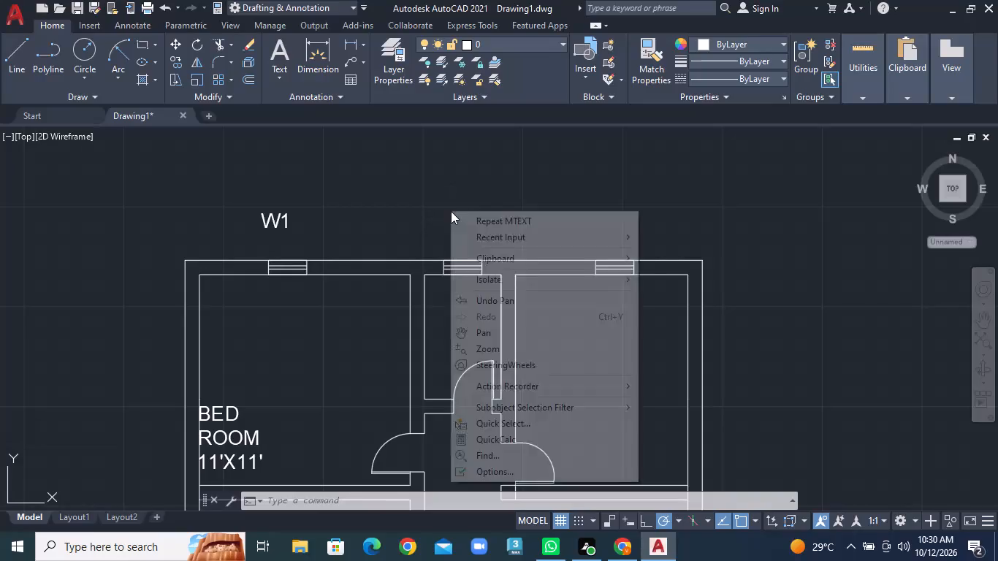
Add the multiline text label V above the middle window in the plan's top wall.
left_click(505, 220)
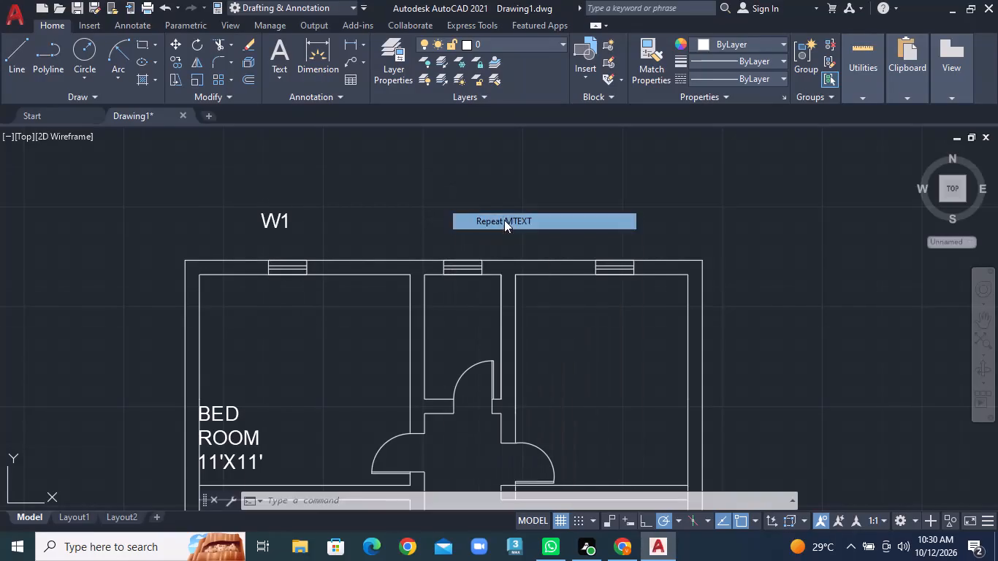
left_click(432, 209)
left_click(486, 243)
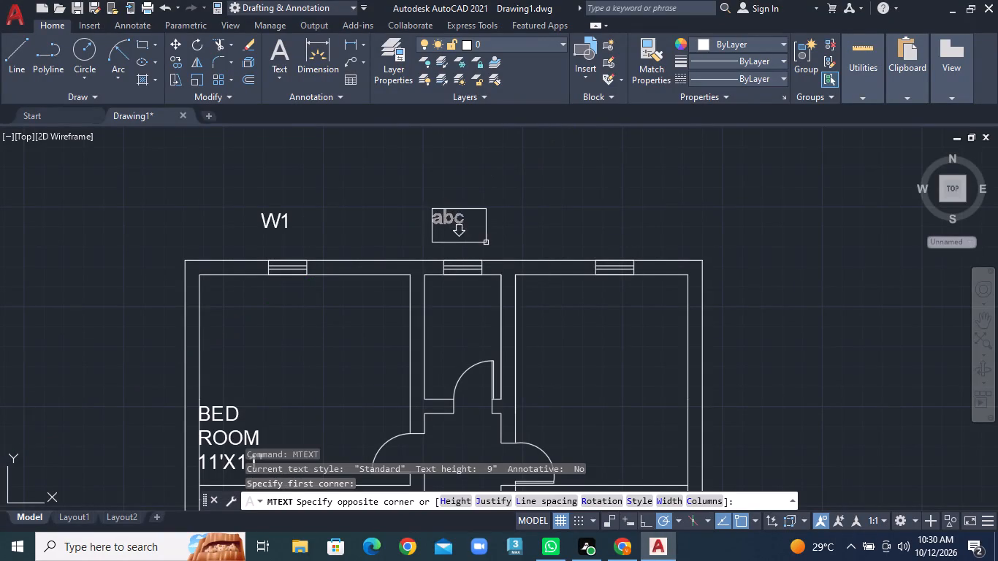
key("v")
left_click(568, 242)
Add the multiline text label W1 above the rightmost window in the plan's top wall.
right_click(584, 234)
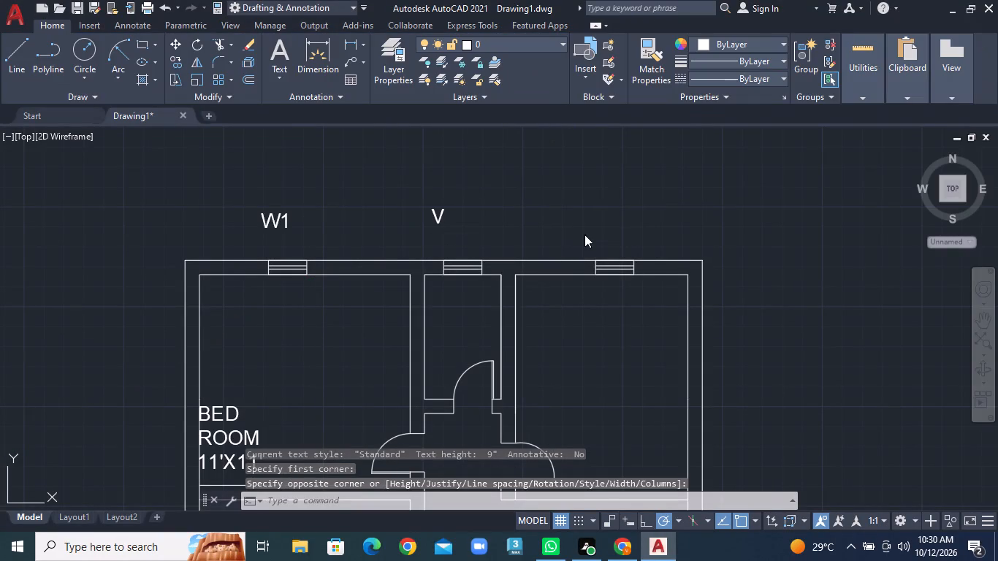
left_click(605, 240)
left_click(579, 209)
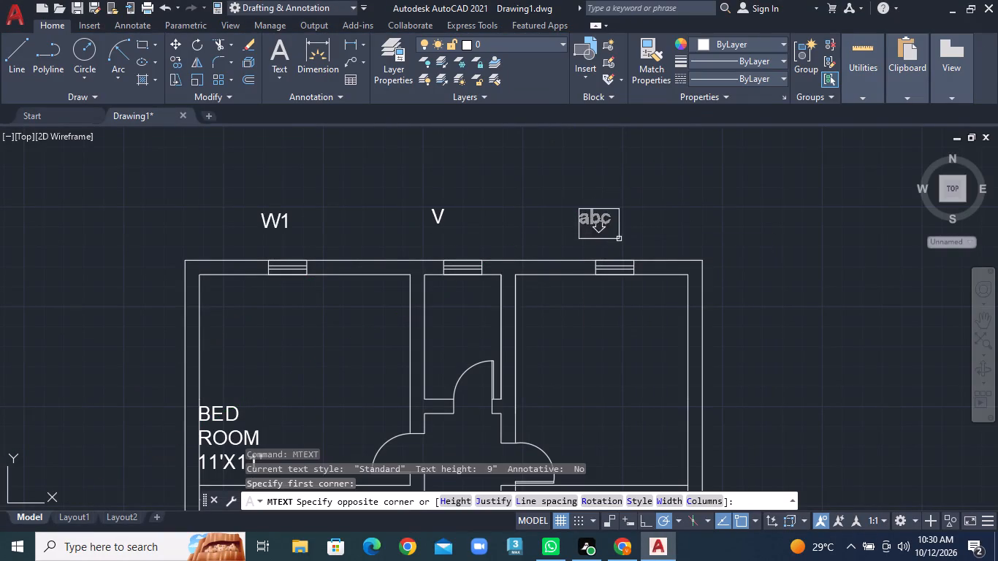
left_click(626, 242)
key("w")
key("1")
left_click(671, 245)
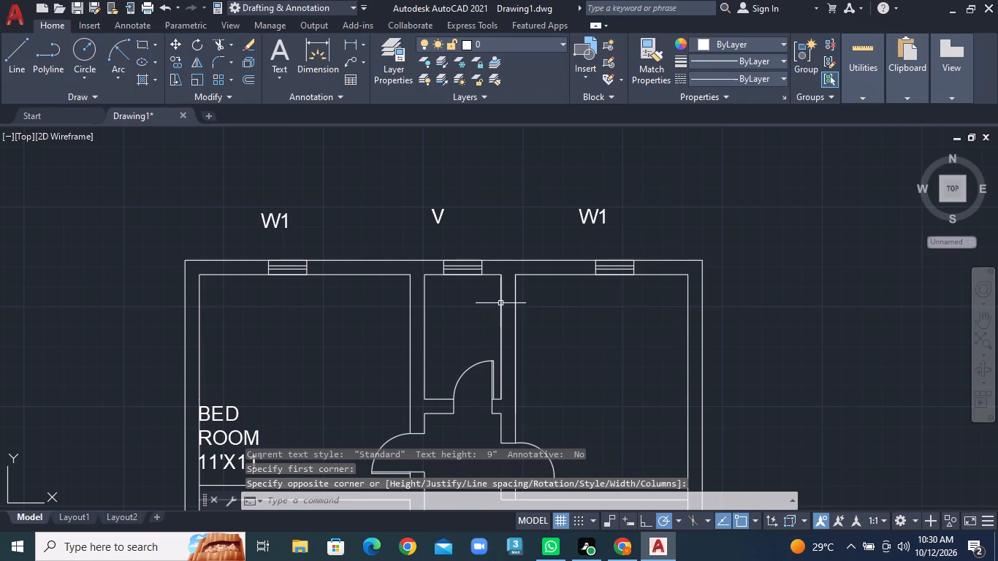
Label the small room between the two upper rooms with multiline text TOILET and 4'X6'6" on a line below.
middle_click_drag(436, 363, 419, 348)
scroll(422, 339, "up", 2)
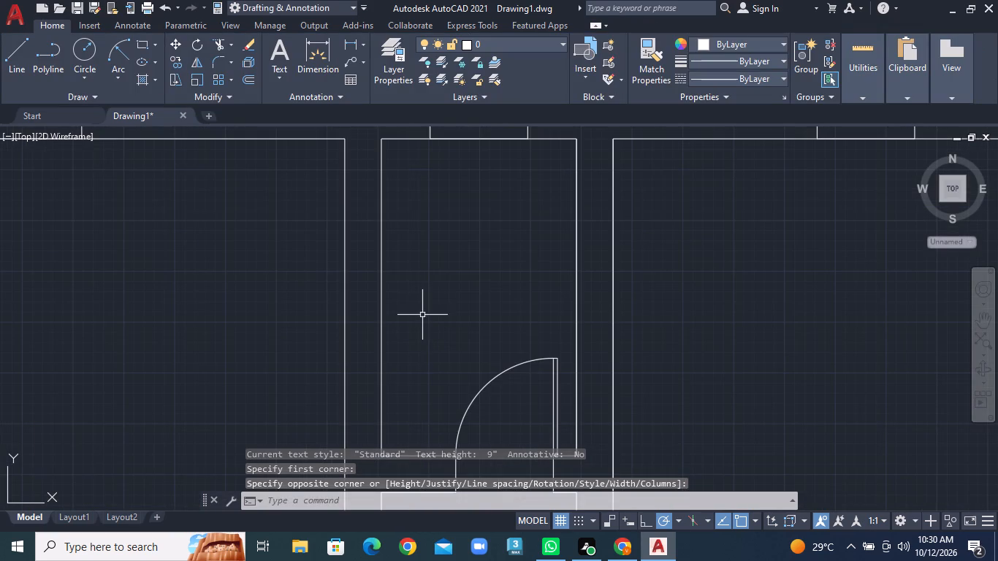
right_click(422, 256)
left_click(454, 264)
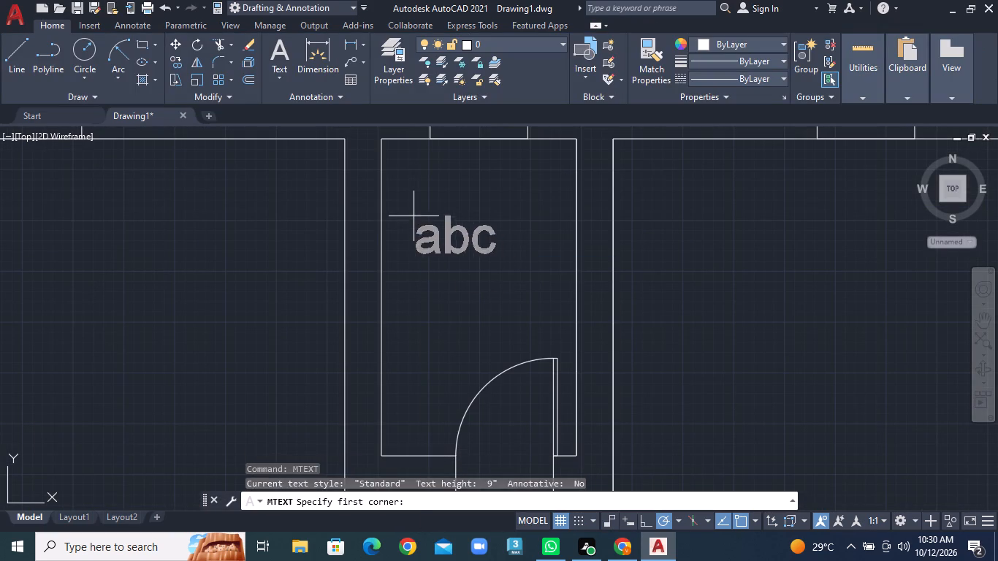
left_click(414, 216)
left_click(517, 293)
type("TOILET")
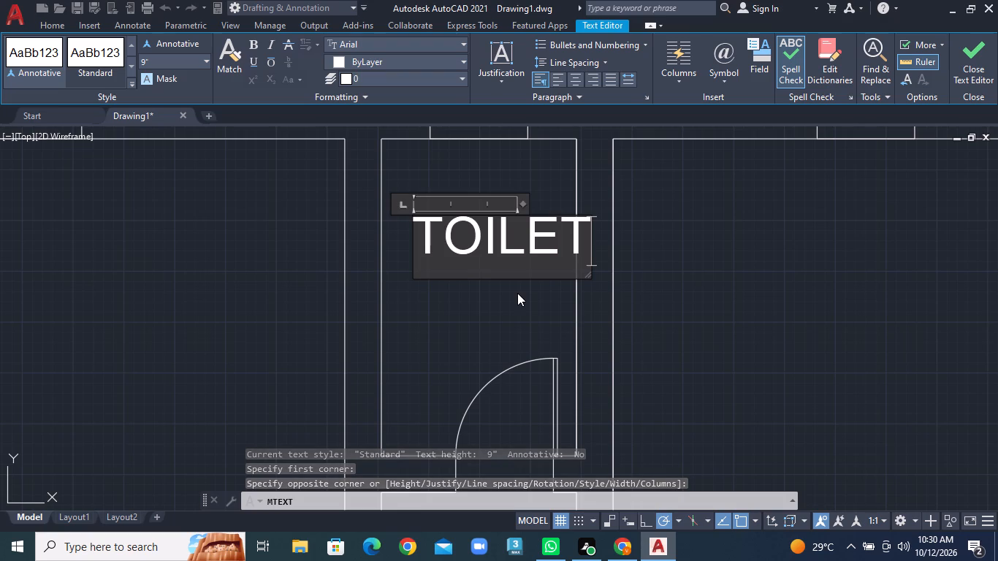
key("Return")
key("4")
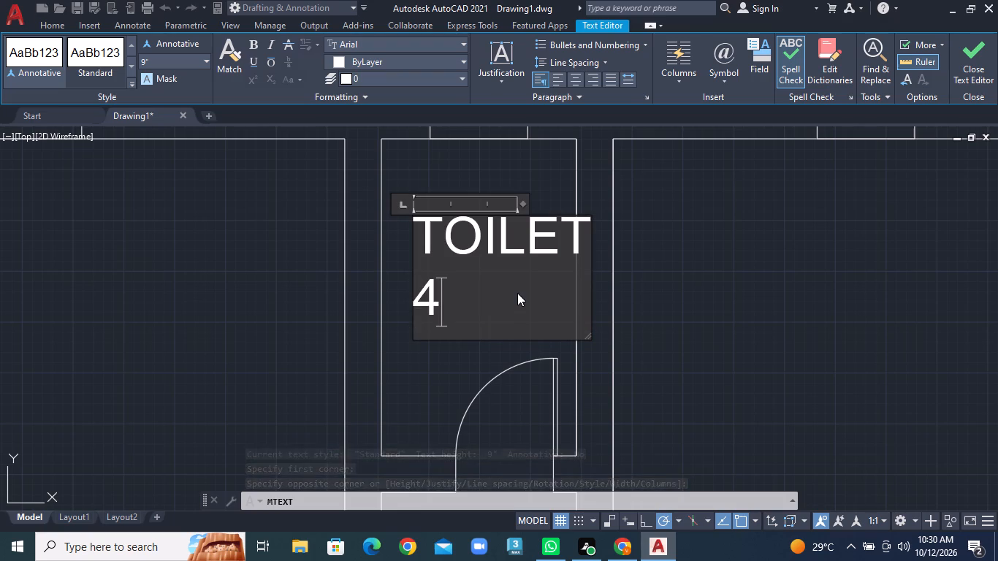
key("apostrophe")
key("x")
type("6'6")
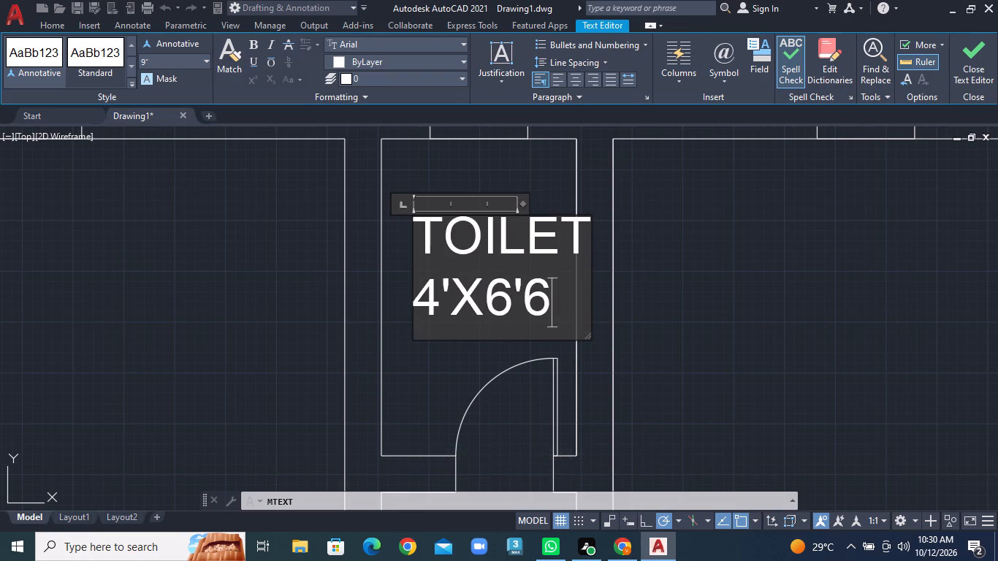
key("apostrophe")
key("BackSpace")
key("shift+quotedbl")
left_click(687, 292)
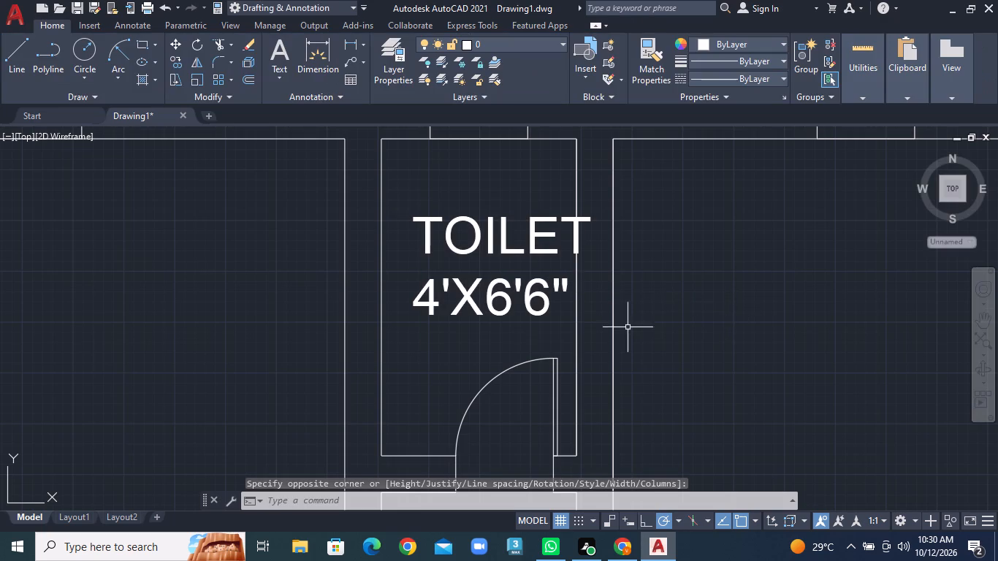
Add the multiline text label D2 inside the swing of the toilet door.
scroll(546, 357, "down", 1)
scroll(546, 357, "up", 1)
middle_click_drag(550, 365, 563, 247)
middle_click(566, 226)
right_click(500, 300)
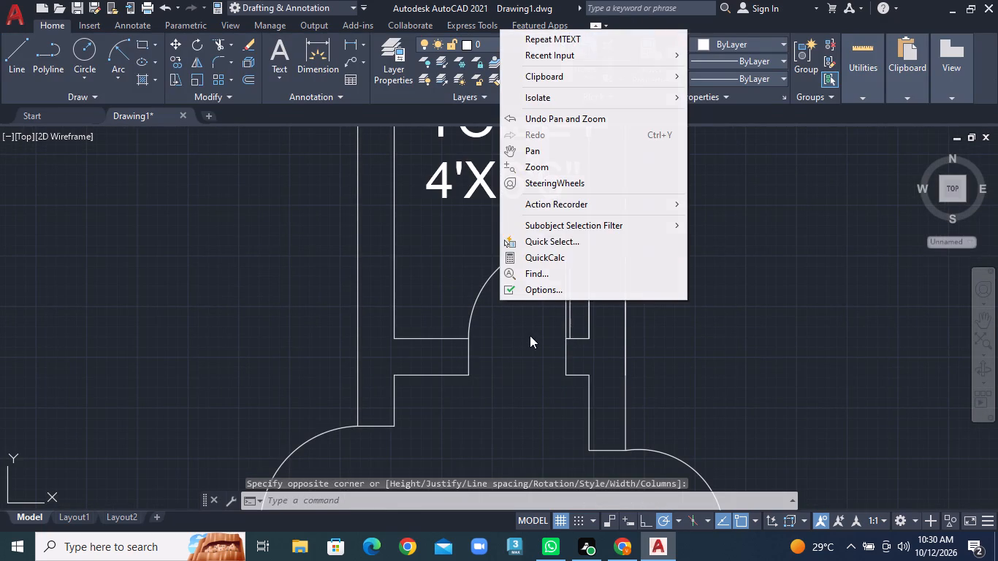
left_click(554, 39)
left_click(502, 293)
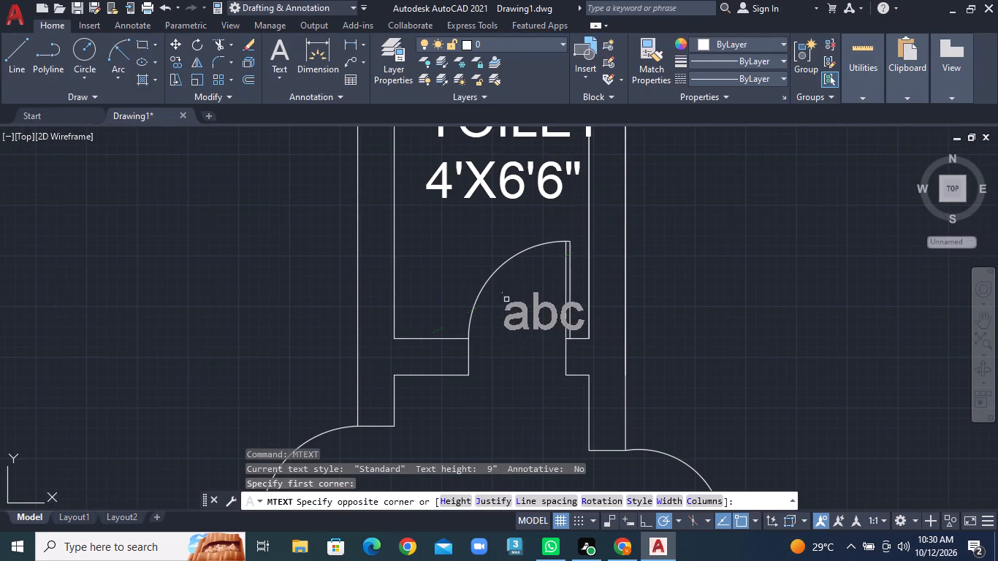
left_click(524, 327)
type("D2")
left_click(682, 337)
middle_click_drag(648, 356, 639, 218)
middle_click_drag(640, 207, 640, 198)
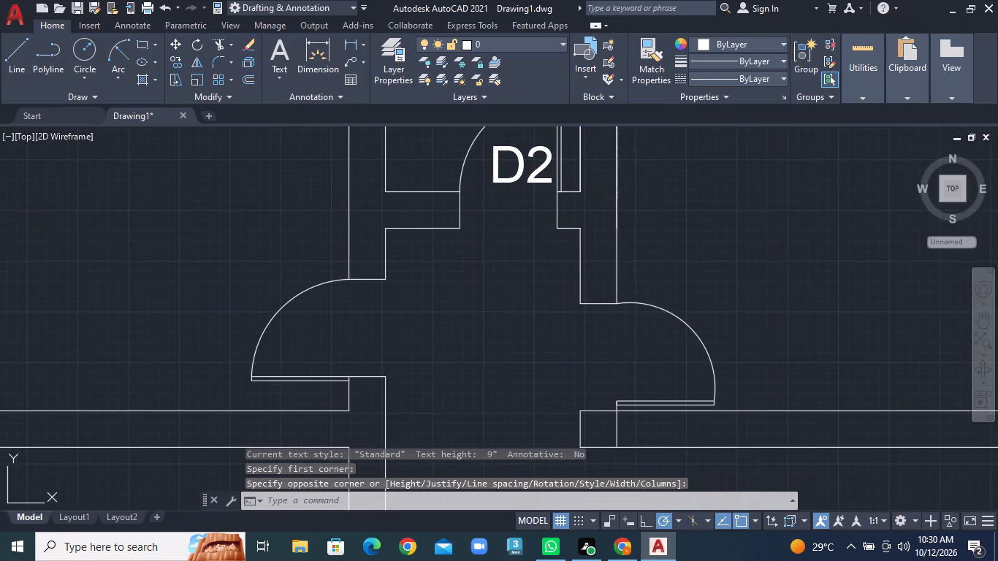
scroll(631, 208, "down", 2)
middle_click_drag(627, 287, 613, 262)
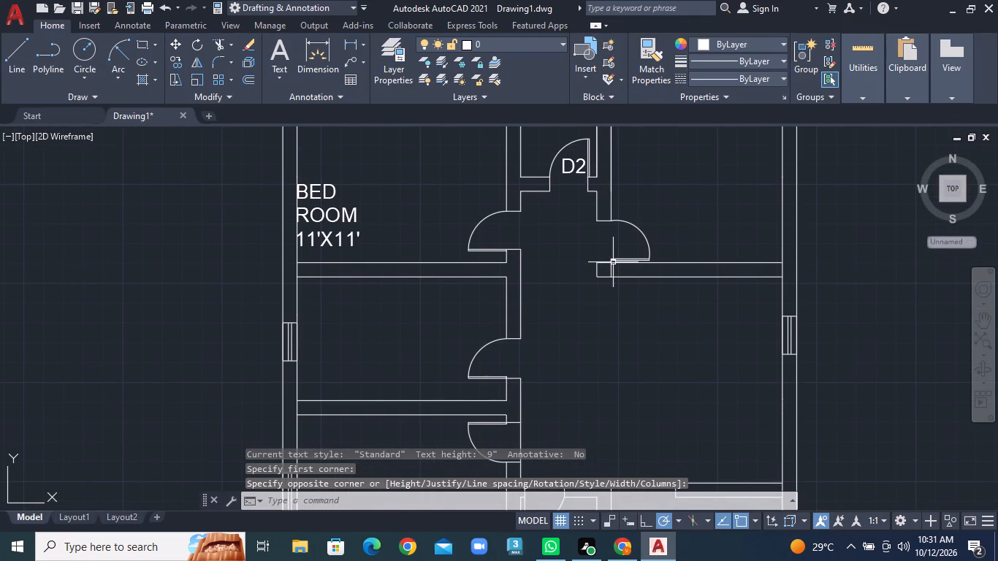
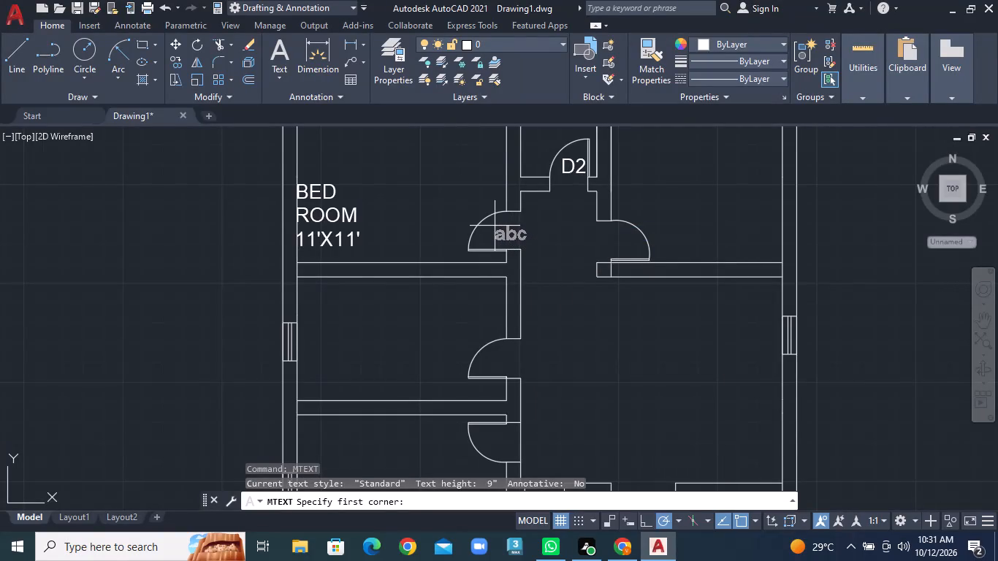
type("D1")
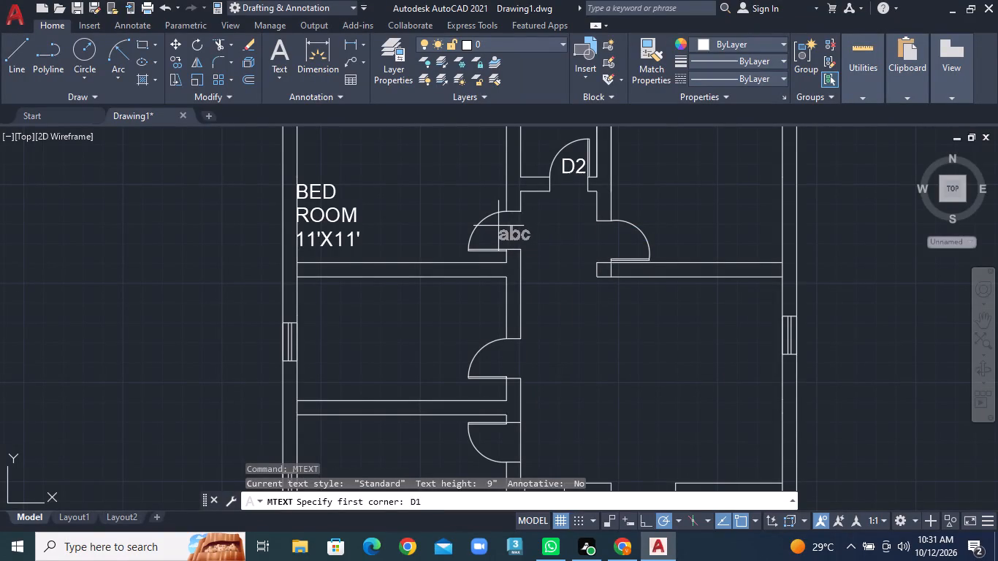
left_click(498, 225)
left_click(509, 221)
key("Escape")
Add the multiline text label D1 in the door opening of the 11'X11' bedroom, beside its swing.
right_click(544, 321)
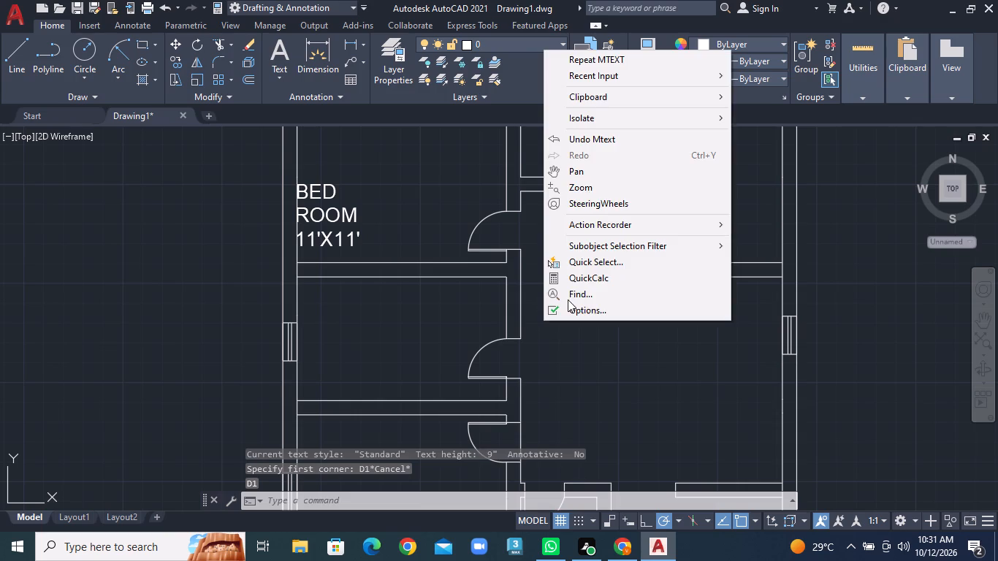
left_click(607, 61)
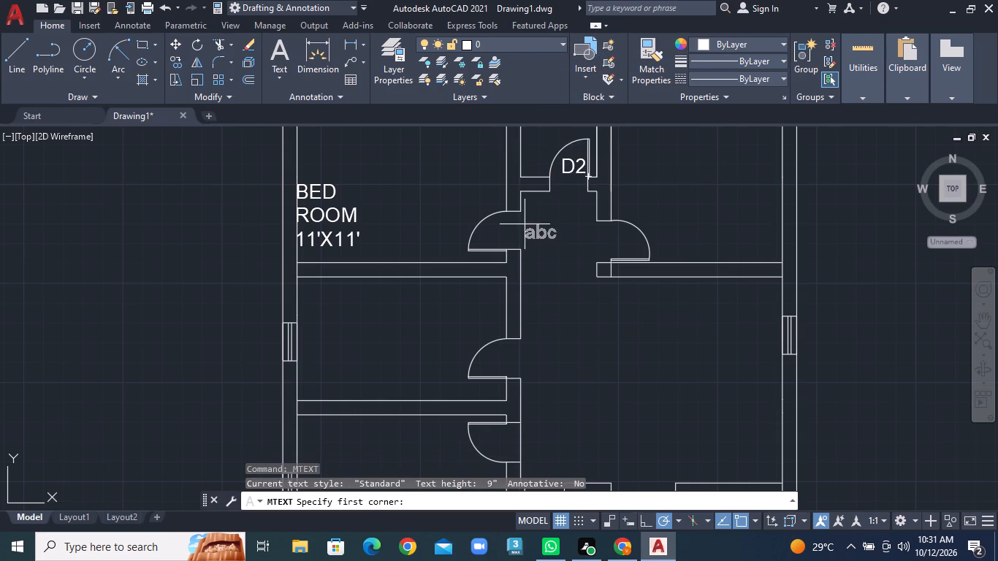
scroll(527, 226, "up", 3)
scroll(527, 226, "down", 1)
left_click(454, 215)
left_click(511, 256)
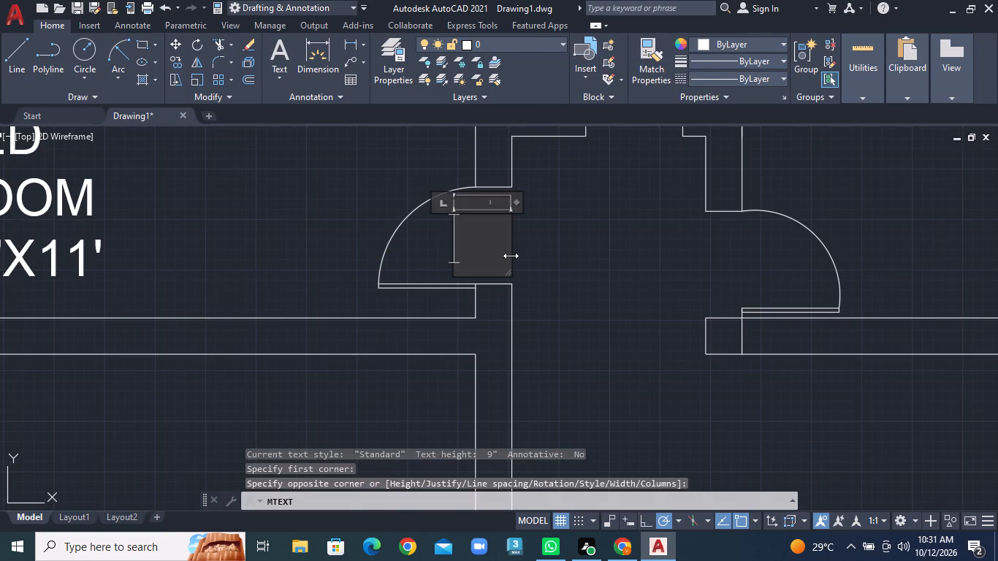
type("D1")
left_click(579, 268)
Add the multiline text label D1 in the passage beside the door of the room opposite the 11'X11' bedroom.
scroll(633, 278, "down", 1)
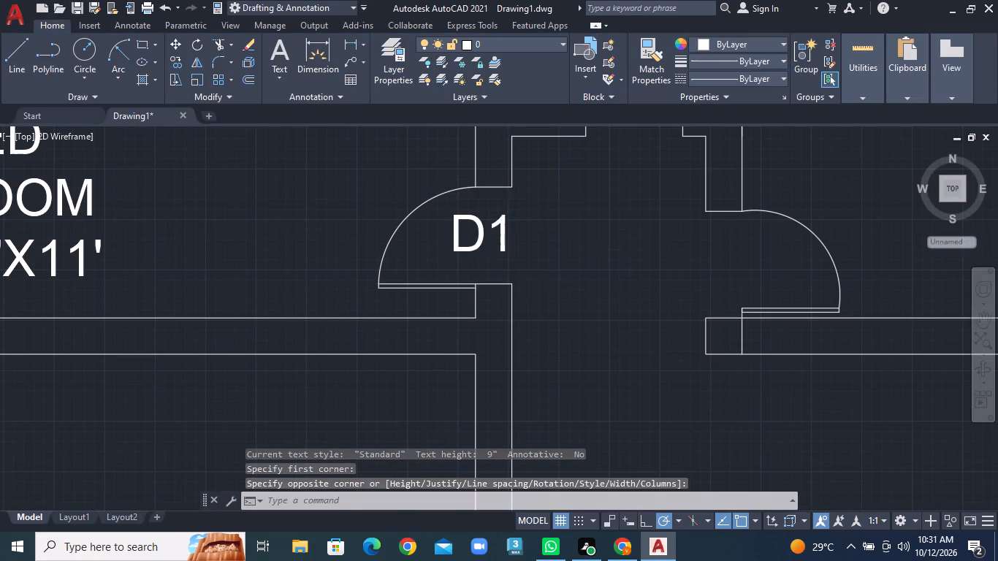
right_click(688, 269)
left_click(726, 272)
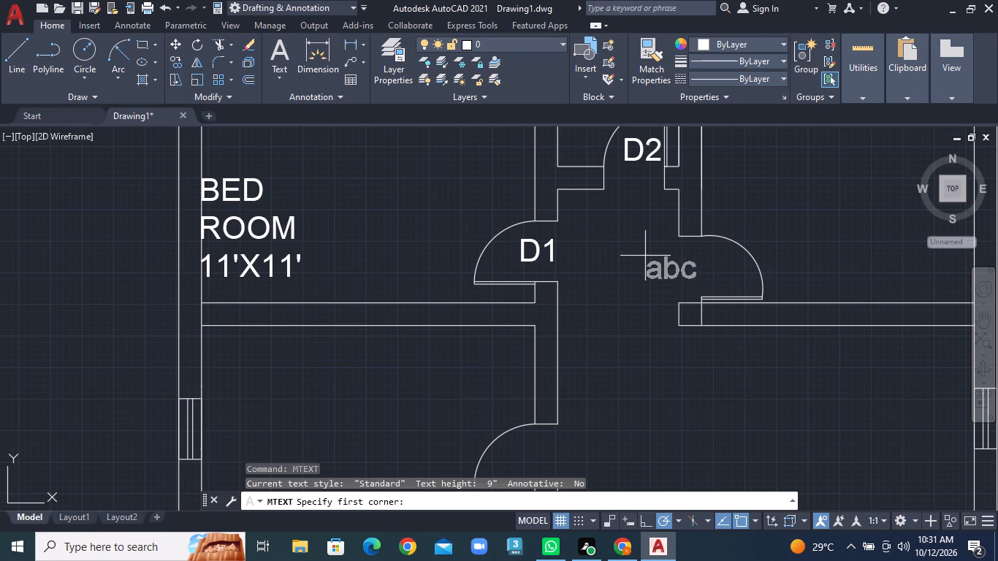
left_click(639, 235)
left_click(690, 282)
type("D1")
left_click(811, 268)
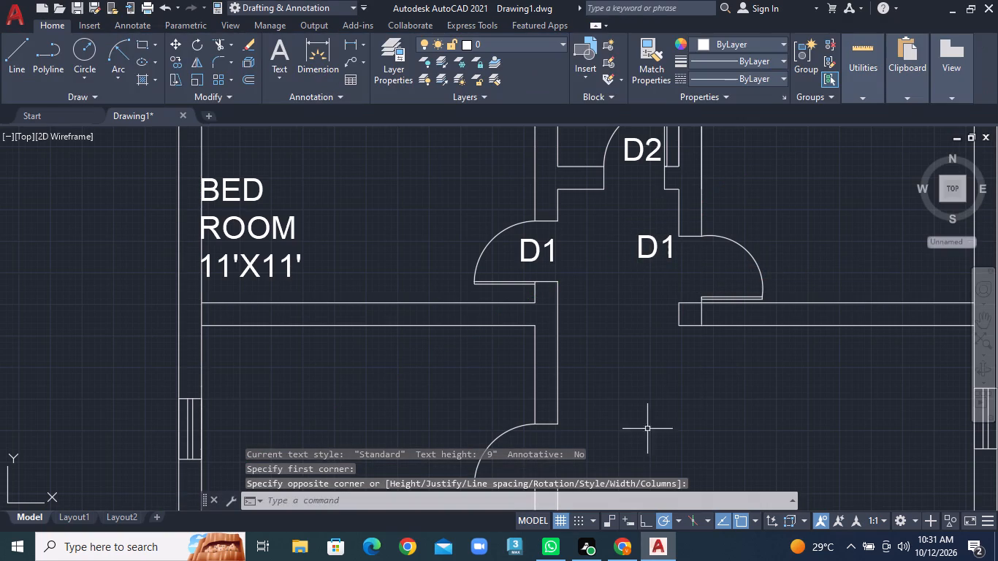
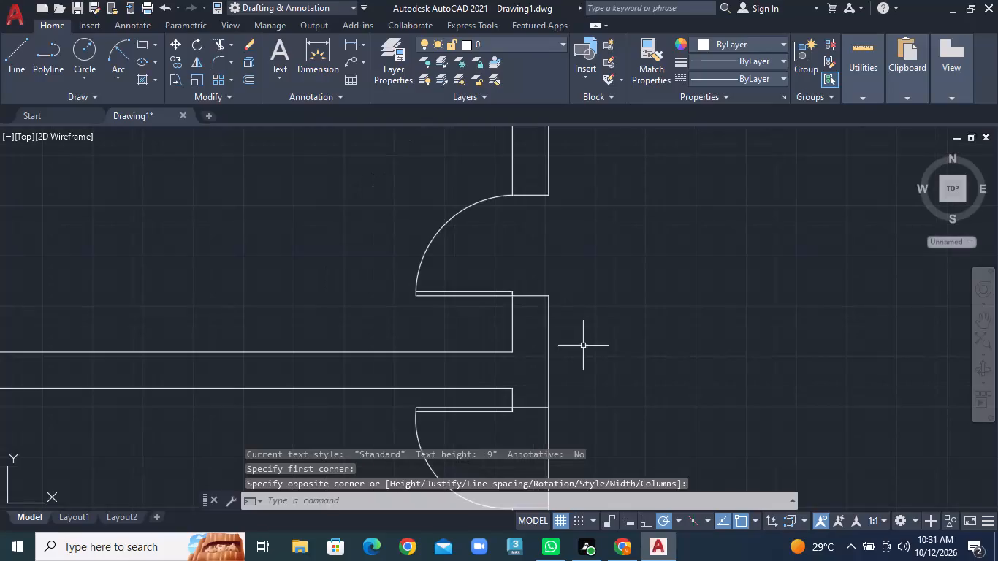
Add the multiline text label D1 in the upper of the two facing door openings, just above the horizontal partition wall.
middle_click_drag(590, 320, 603, 266)
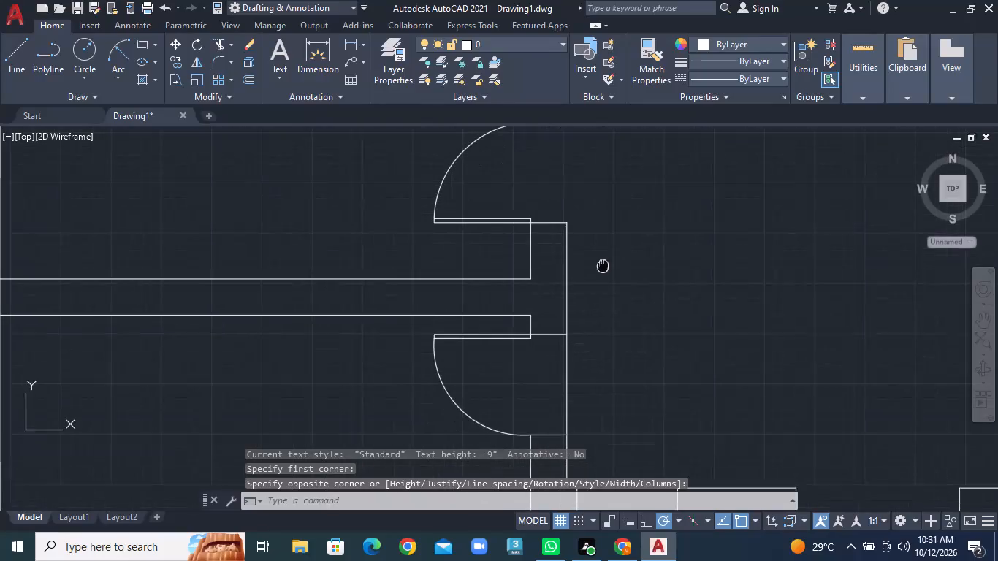
right_click(513, 164)
left_click(542, 172)
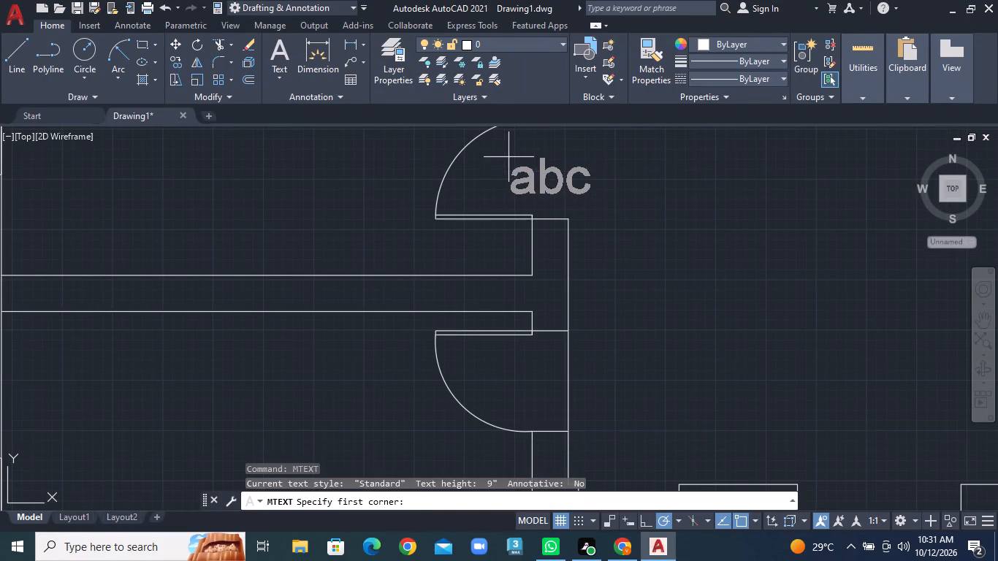
left_click(505, 154)
left_click(567, 186)
type("D1")
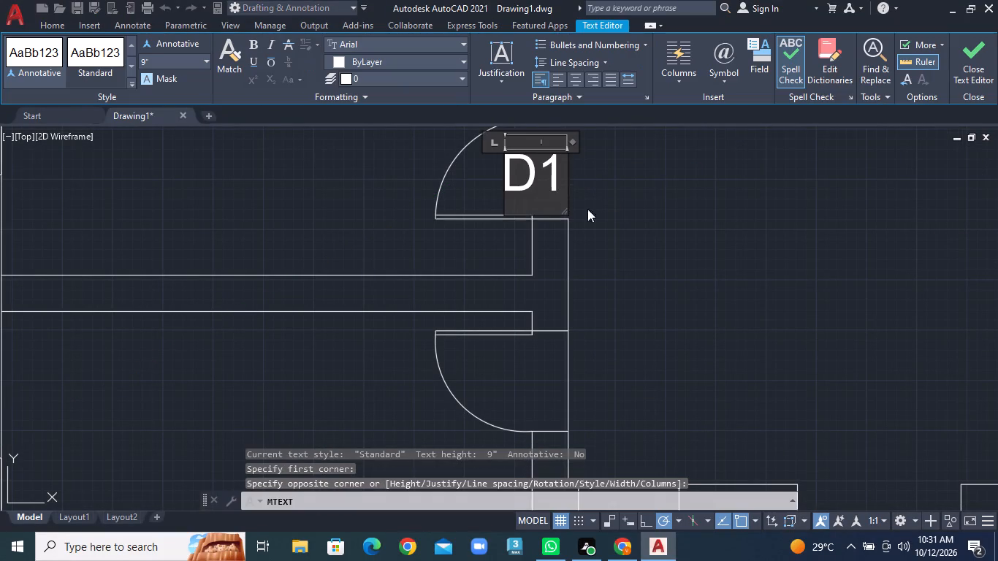
left_click(620, 224)
Add the multiline text label D1 inside the swing of the lower door, just below the horizontal partition wall.
right_click(493, 361)
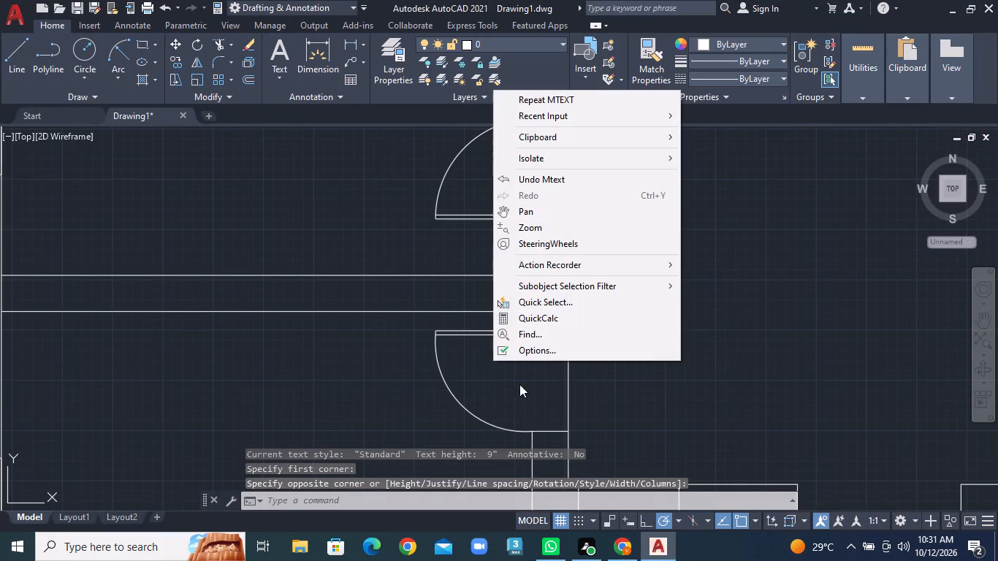
left_click(571, 99)
left_click(474, 351)
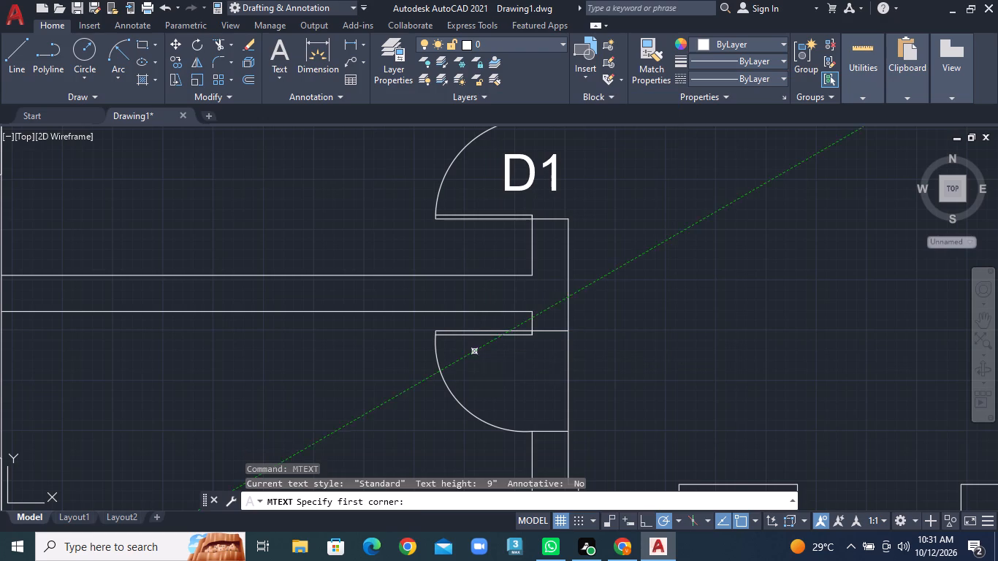
left_click(540, 391)
type("D1")
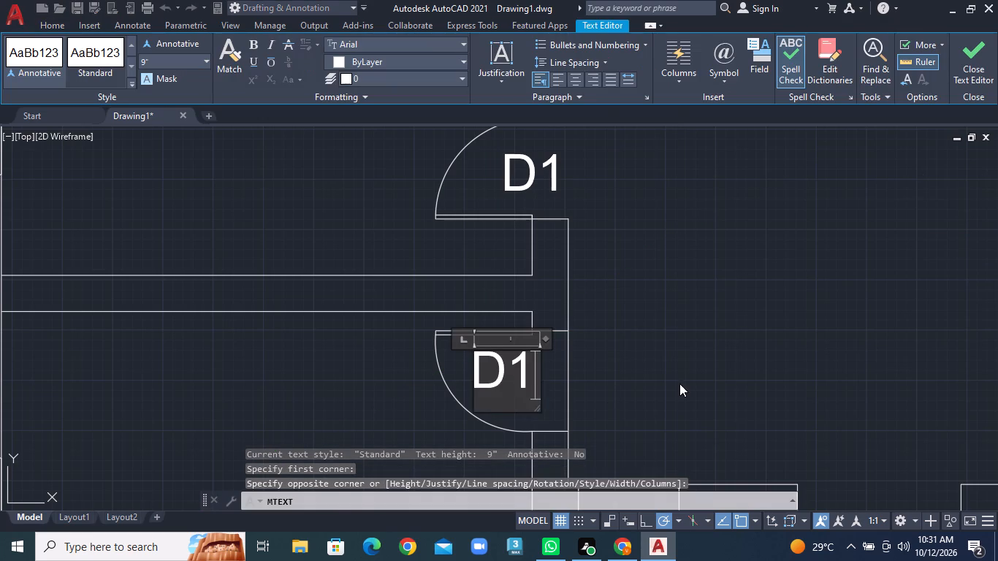
left_click(679, 383)
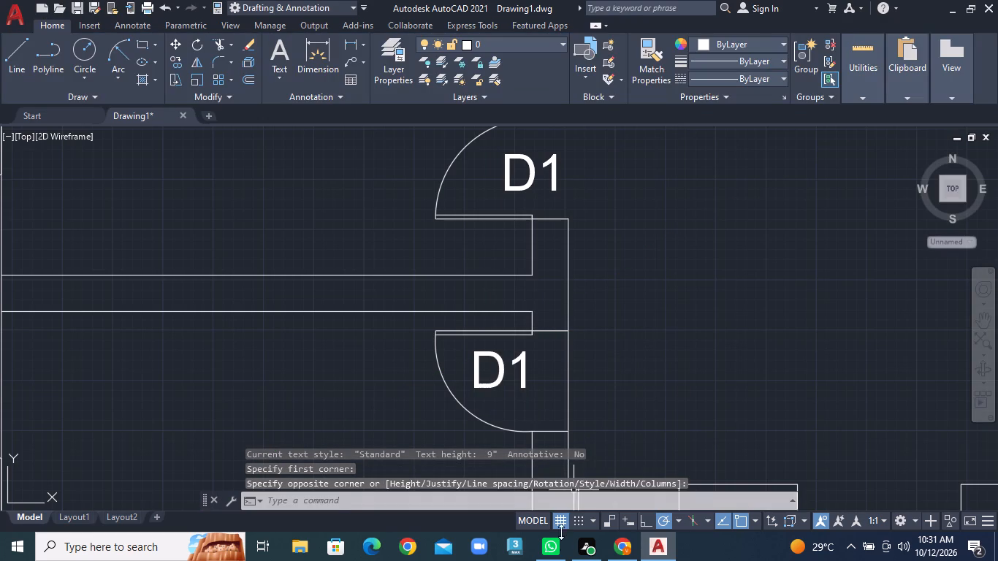
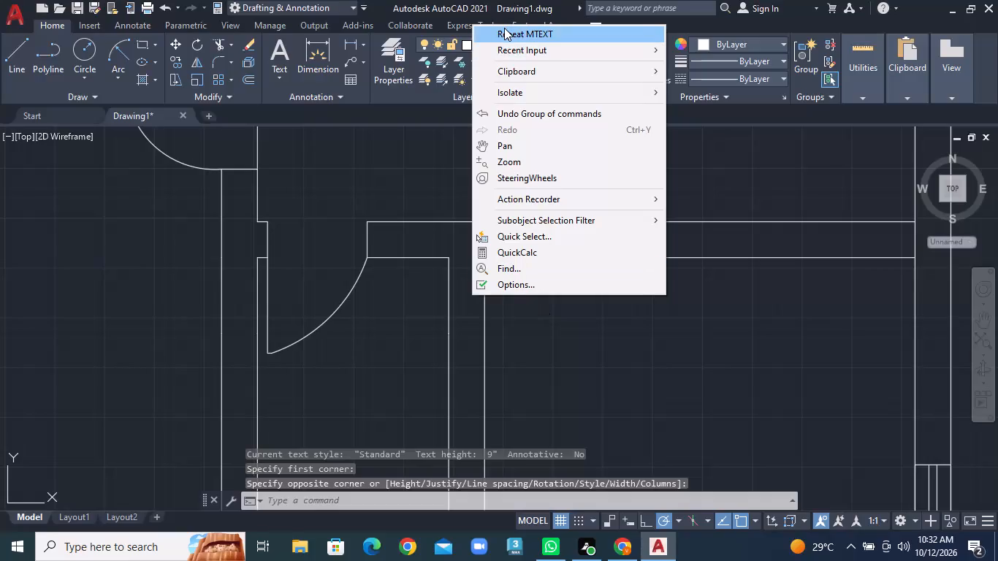
Add the multiline text label D1 in the opening of the single door whose swing extends below the short L-shaped wall.
left_click(504, 28)
left_click(285, 225)
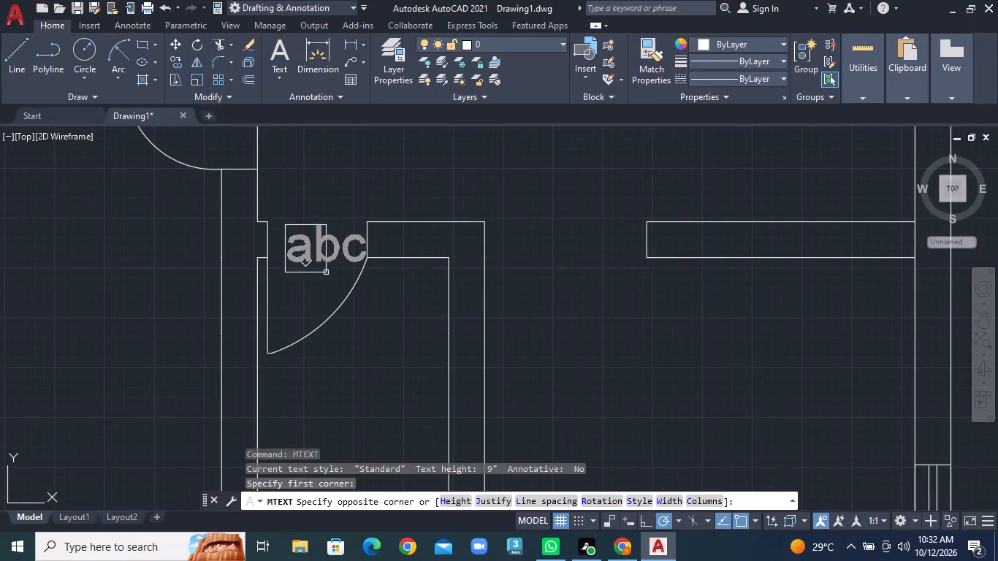
left_click(330, 273)
type("D1")
left_click(614, 378)
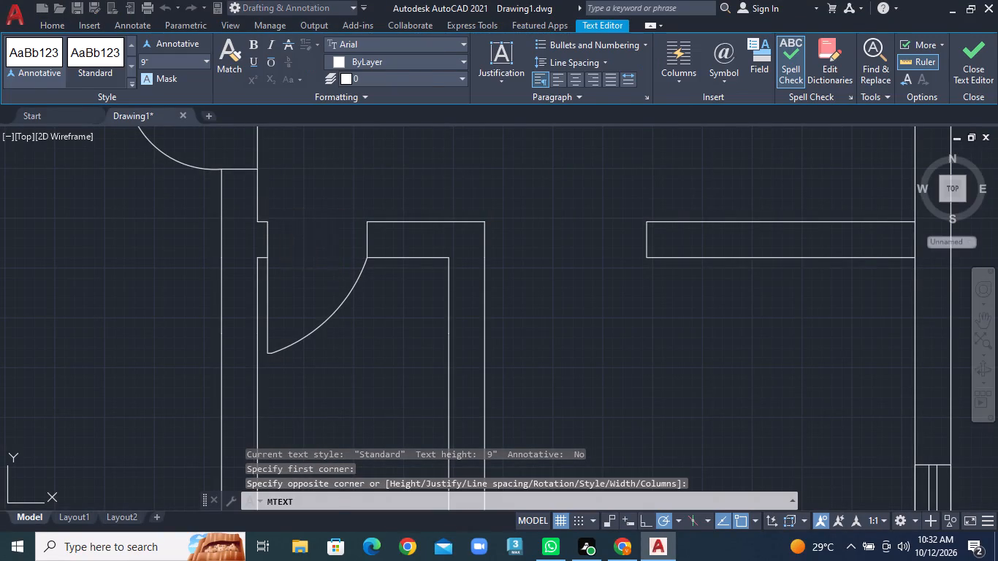
Add the multiline text label MD just above the double-leaf door in the plan's bottom exterior wall.
scroll(583, 373, "down", 4)
middle_click_drag(652, 403, 602, 243)
scroll(567, 270, "up", 3)
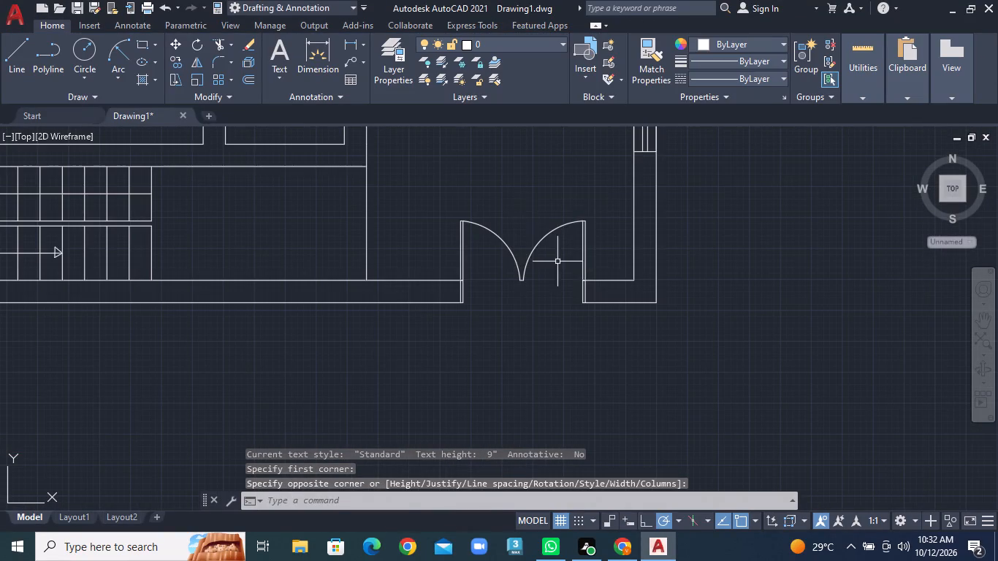
left_click(503, 181)
right_click(503, 181)
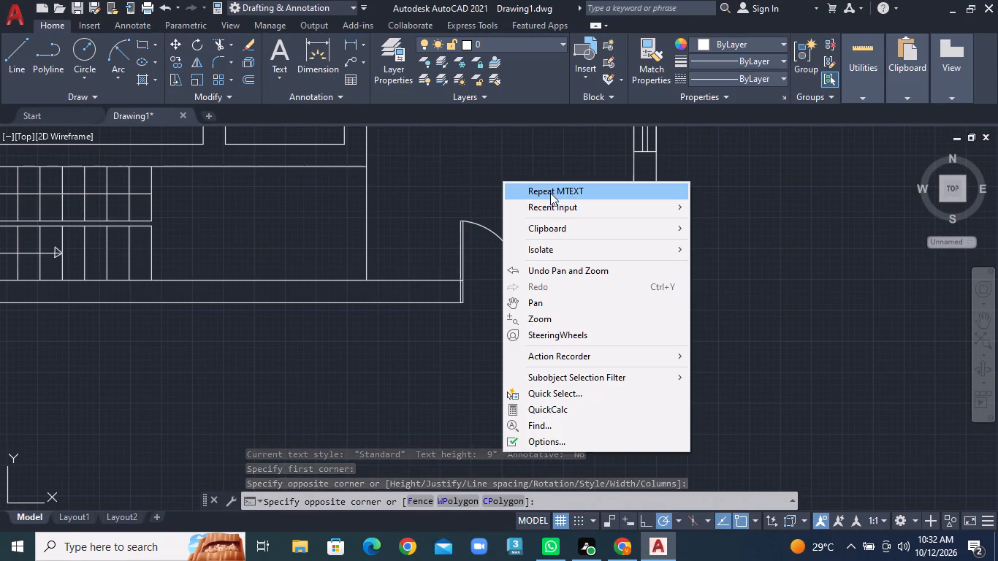
left_click(550, 193)
left_click(495, 183)
left_click(545, 242)
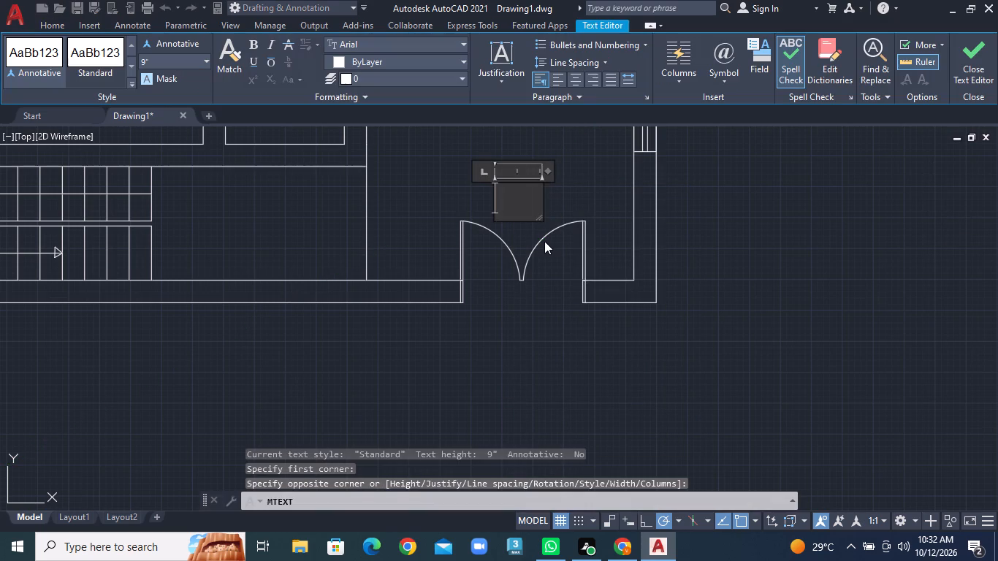
type("MD")
left_click(745, 252)
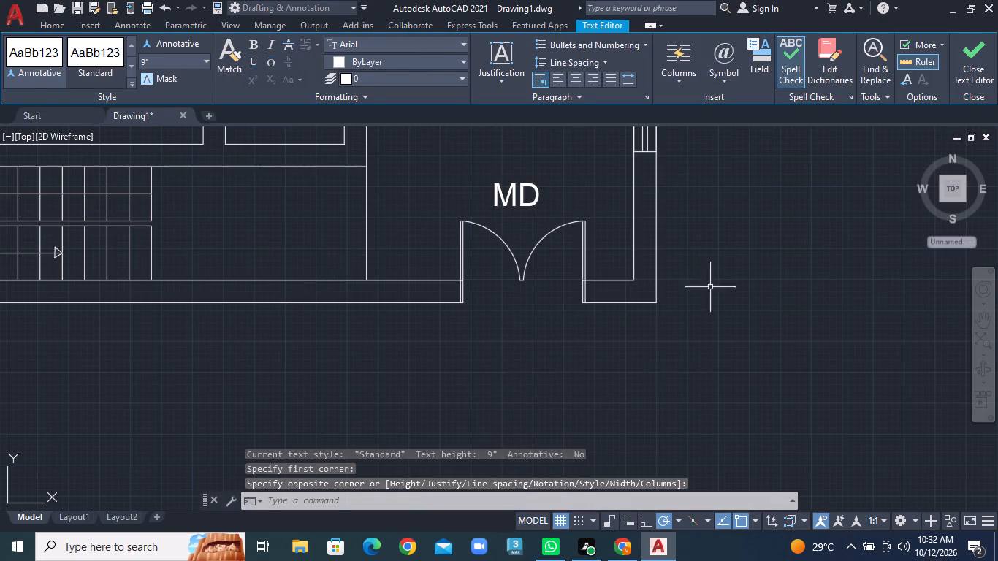
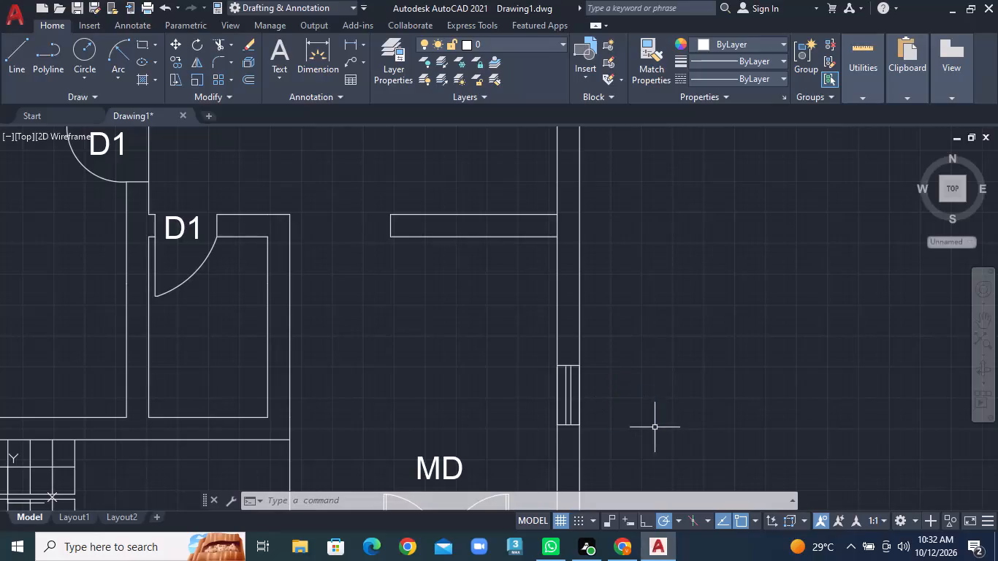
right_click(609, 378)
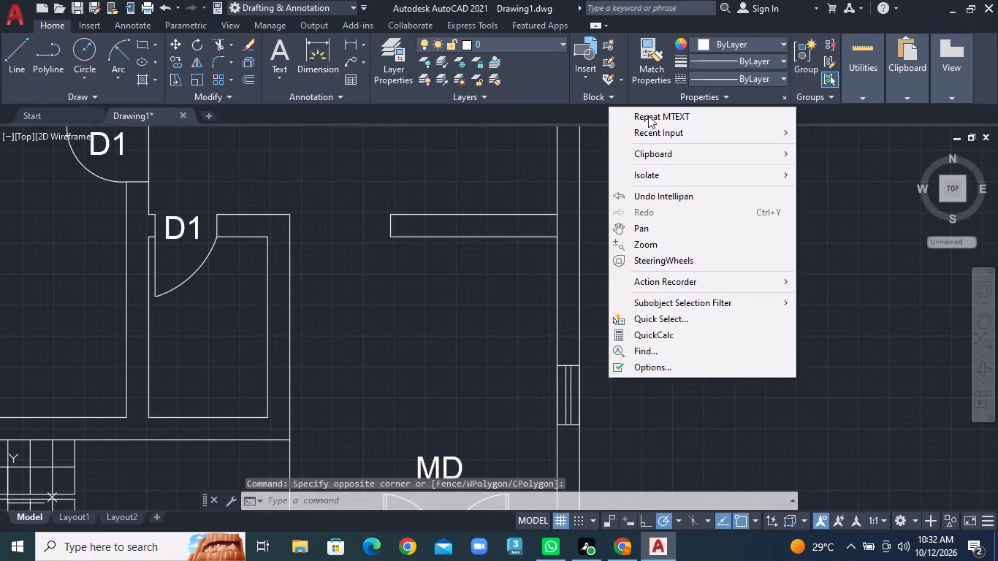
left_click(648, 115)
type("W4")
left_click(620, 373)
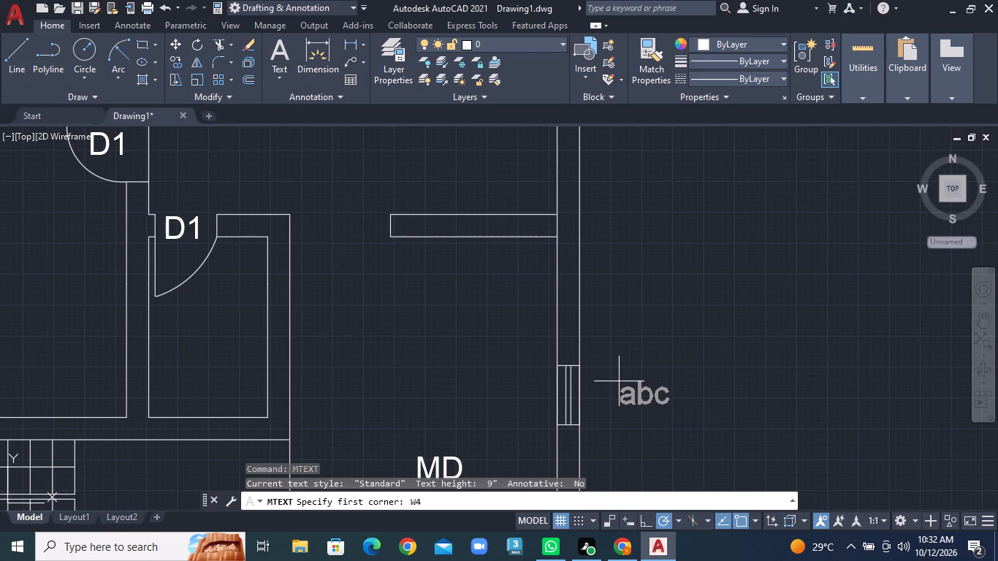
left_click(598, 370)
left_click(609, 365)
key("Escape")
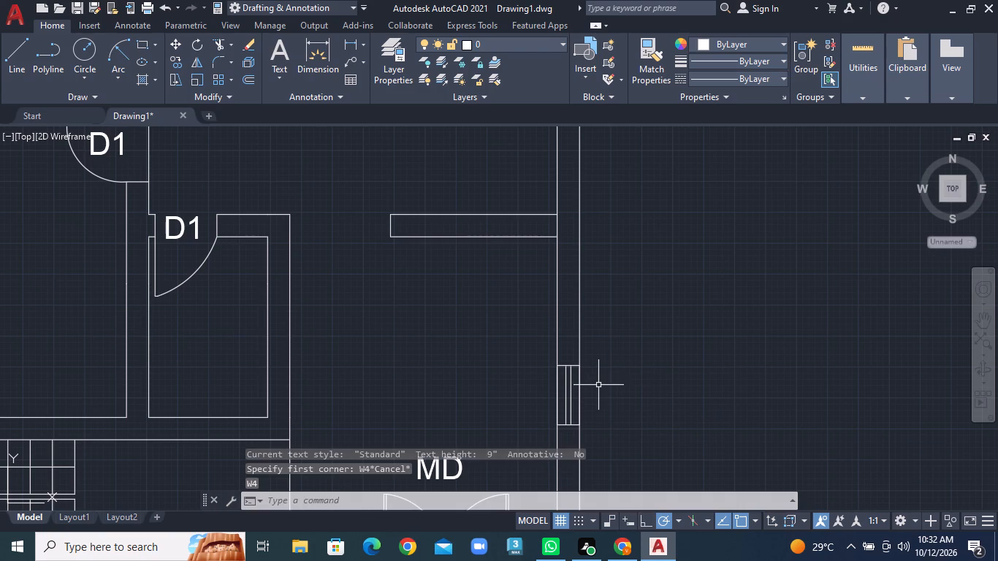
Add the multiline text label W4 outside the right exterior wall, beside the window nearest the double-leaf door MD.
right_click(598, 385)
left_click(646, 118)
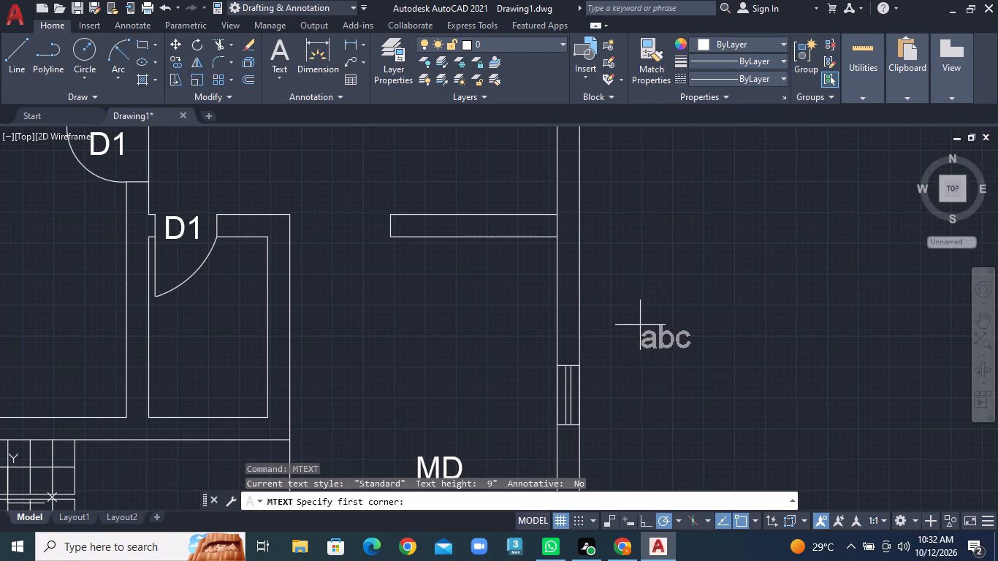
left_click(603, 381)
left_click(657, 428)
type("W4")
left_click(703, 353)
Add the multiline text label W3 outside the right exterior wall, beside the next window above W4.
scroll(624, 203, "down", 6)
middle_click_drag(624, 203, 586, 399)
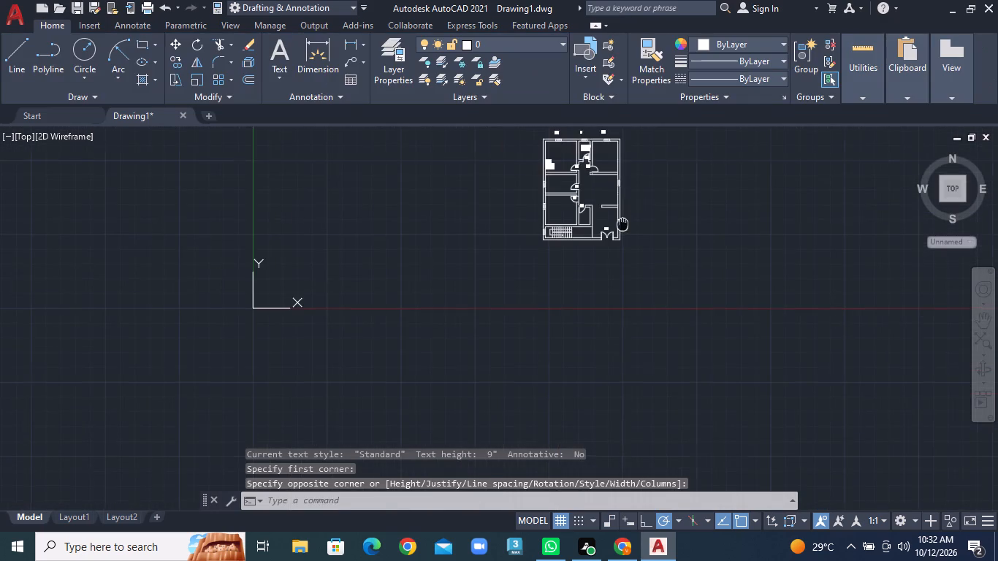
middle_click_drag(586, 399, 582, 418)
scroll(595, 365, "up", 5)
middle_click_drag(593, 401, 652, 164)
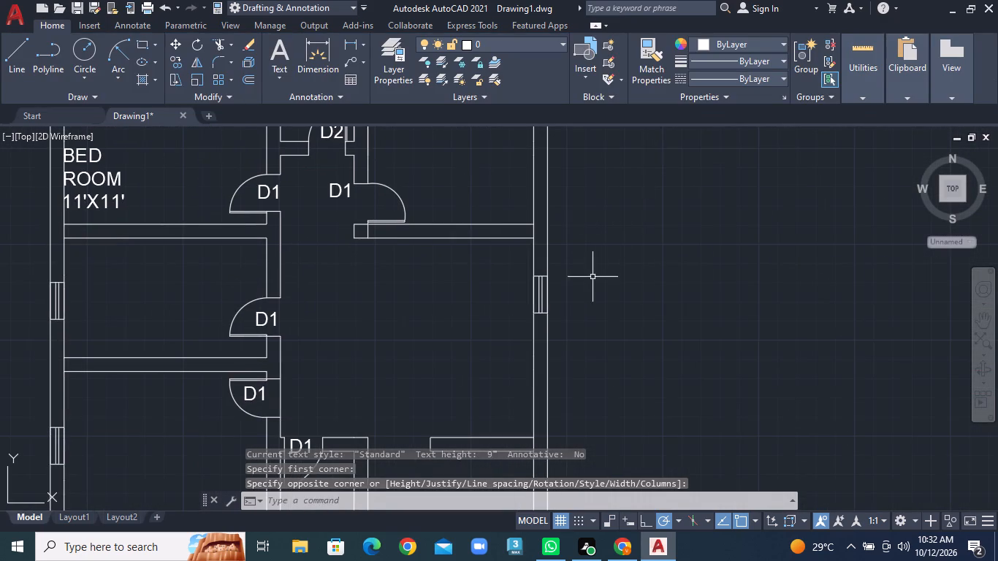
right_click(587, 296)
left_click(657, 34)
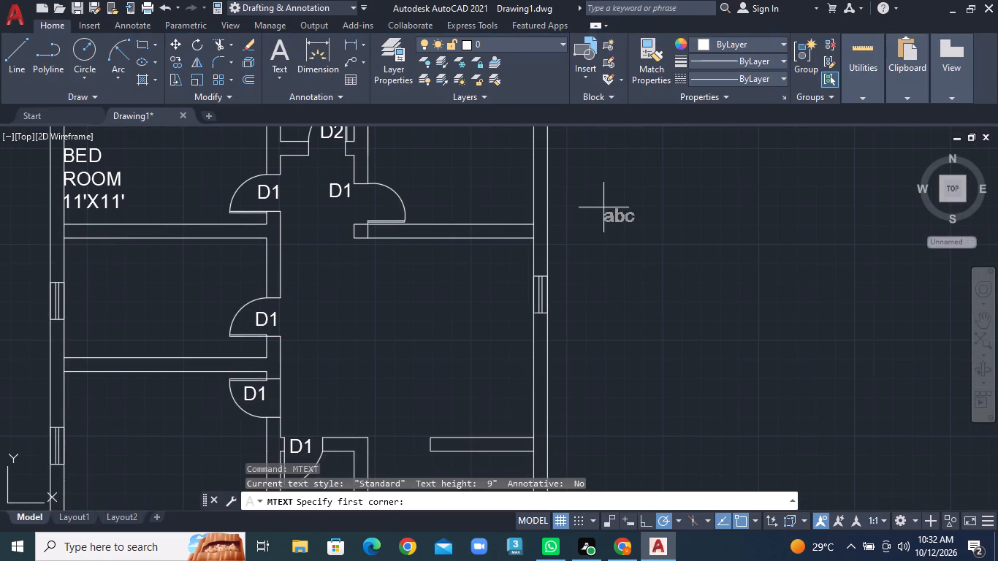
left_click(571, 280)
left_click(639, 365)
type("W3")
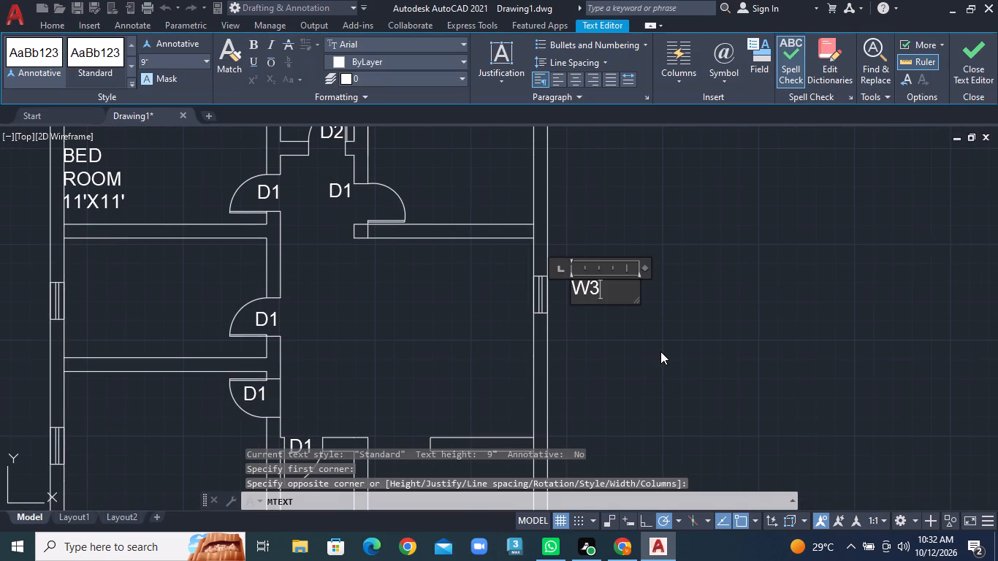
left_click(660, 351)
Add the multiline text label W2 outside the left exterior wall, beside the window of the room below the 11'X11' bedroom.
scroll(525, 352, "down", 3)
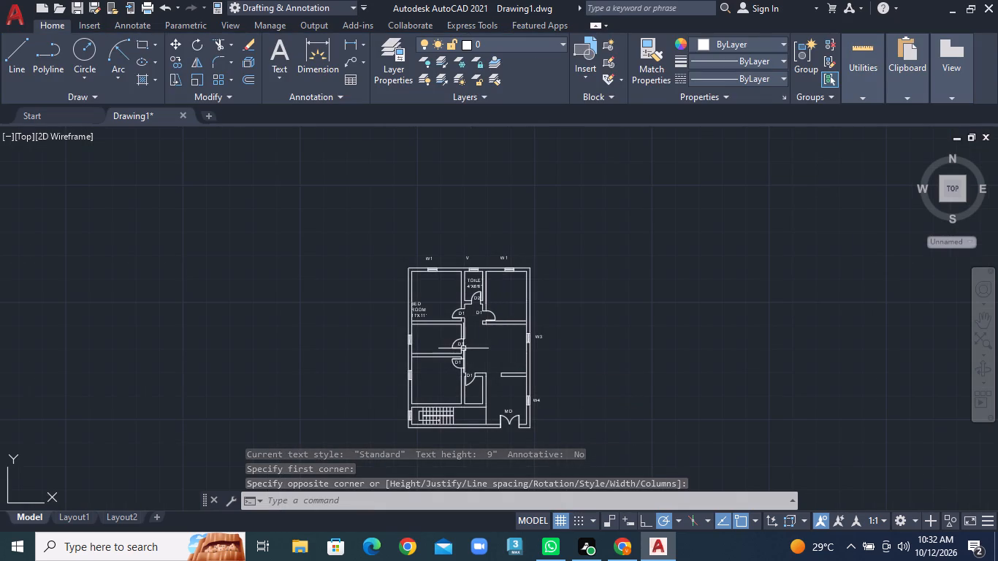
middle_click_drag(463, 348, 700, 292)
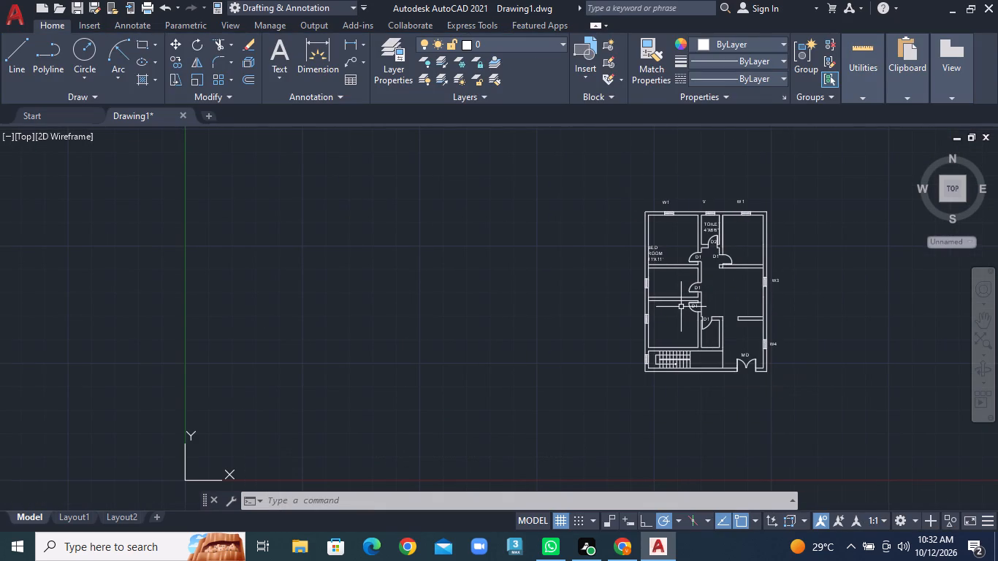
scroll(617, 256, "up", 2)
middle_click_drag(633, 317, 595, 291)
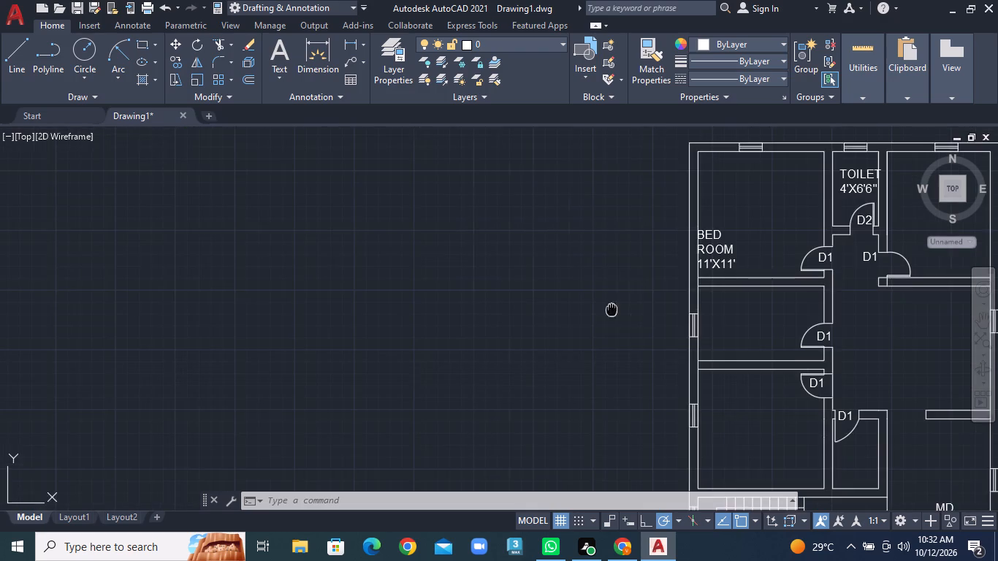
middle_click_drag(595, 291, 534, 243)
middle_click_drag(477, 198, 465, 187)
right_click(544, 231)
left_click(565, 245)
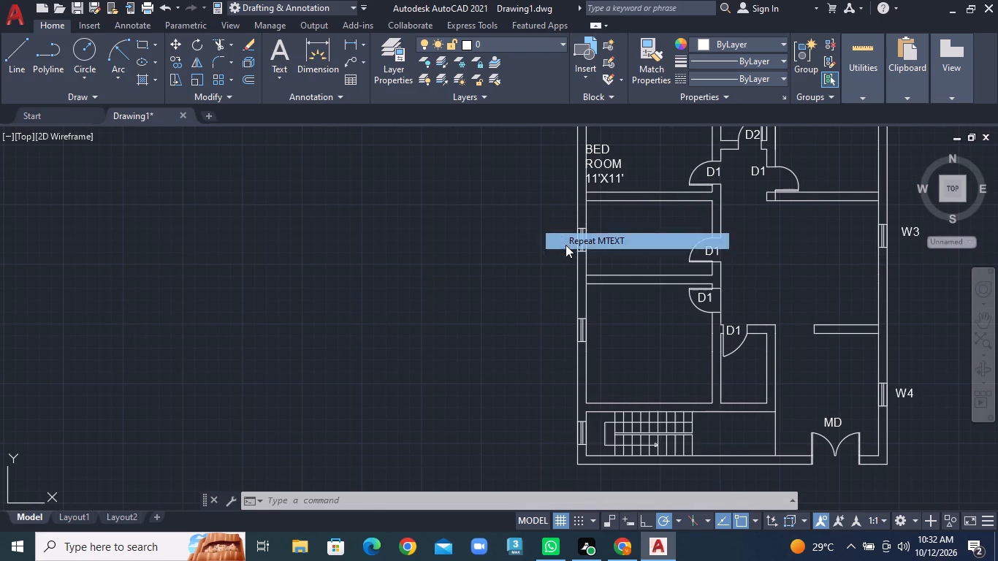
left_click(529, 224)
left_click(559, 278)
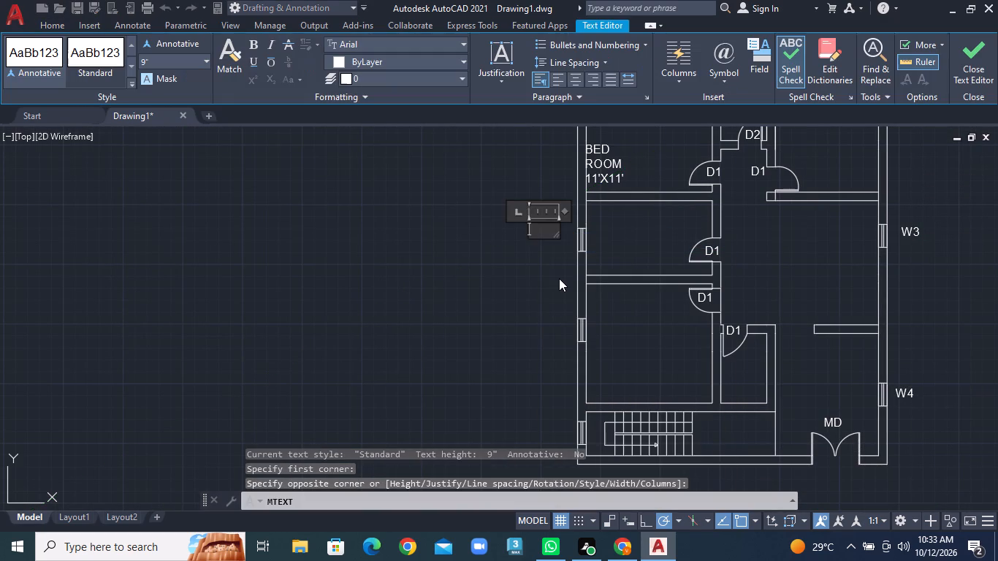
type("W2")
left_click(549, 311)
Add the multiline text label W1 outside the left exterior wall, beside the window of the room directly above the staircase.
right_click(546, 324)
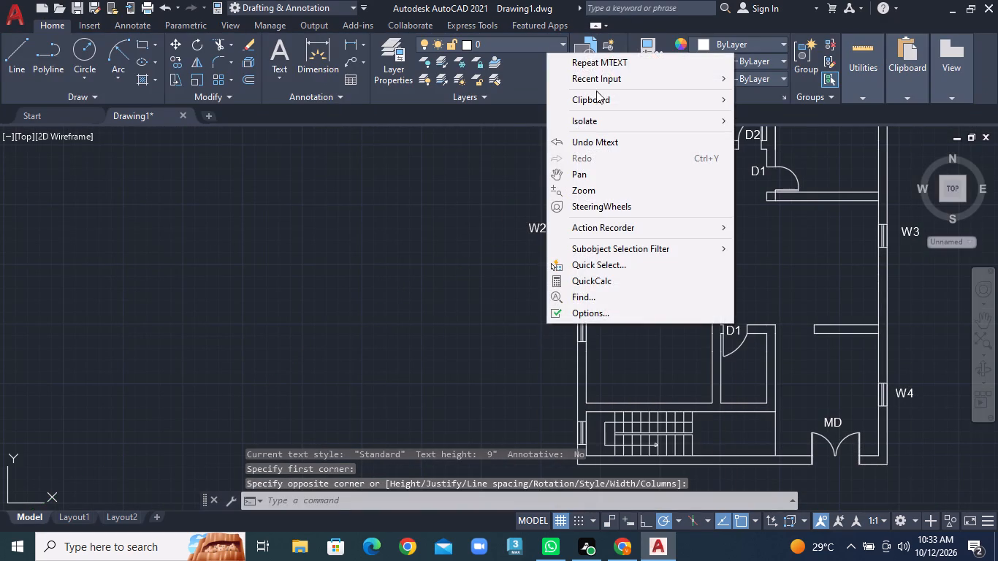
left_click(601, 65)
left_click(528, 318)
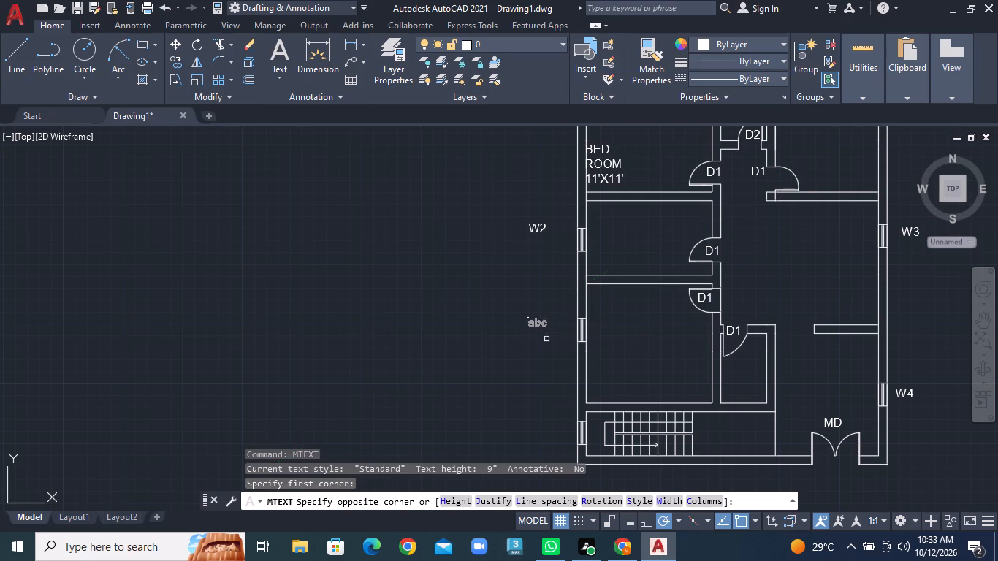
left_click(564, 358)
type("W1")
left_click(546, 367)
Add the multiline text label W5 outside the left exterior wall, beside the staircase window.
scroll(546, 365, "down", 3)
middle_click_drag(546, 365, 583, 233)
scroll(583, 240, "up", 4)
right_click(579, 297)
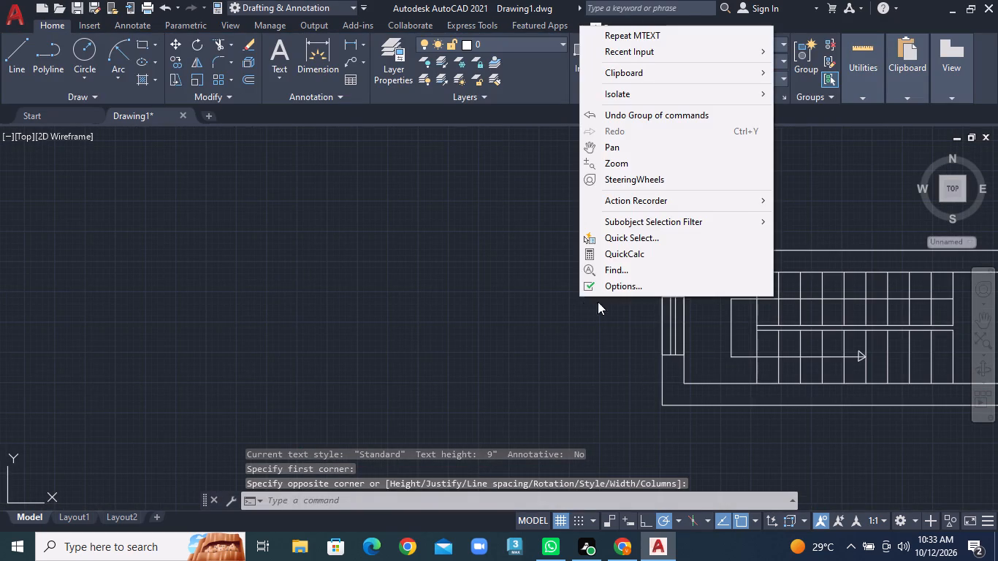
left_click(634, 41)
left_click(576, 297)
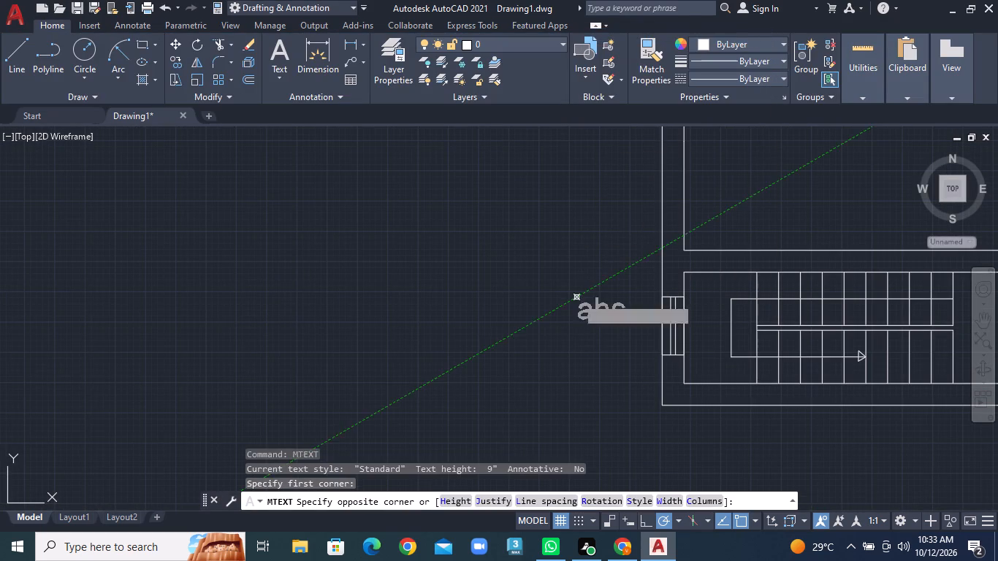
left_click(612, 348)
type("W5")
left_click(622, 345)
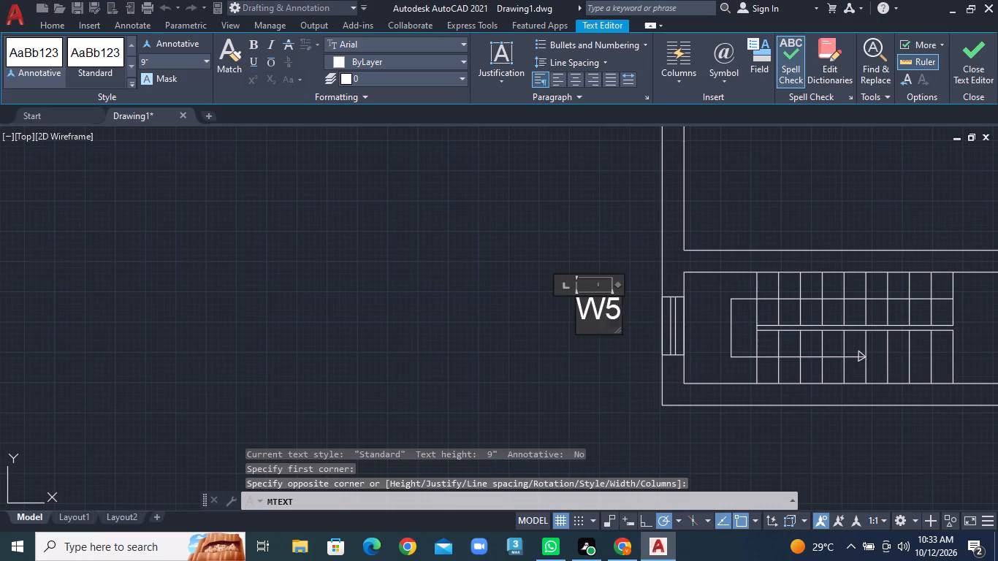
Add a multiline text label reading STAIR with 5'6" WIDE below it, in the free space beside the stair flights.
scroll(622, 345, "down", 4)
middle_click_drag(726, 324, 538, 333)
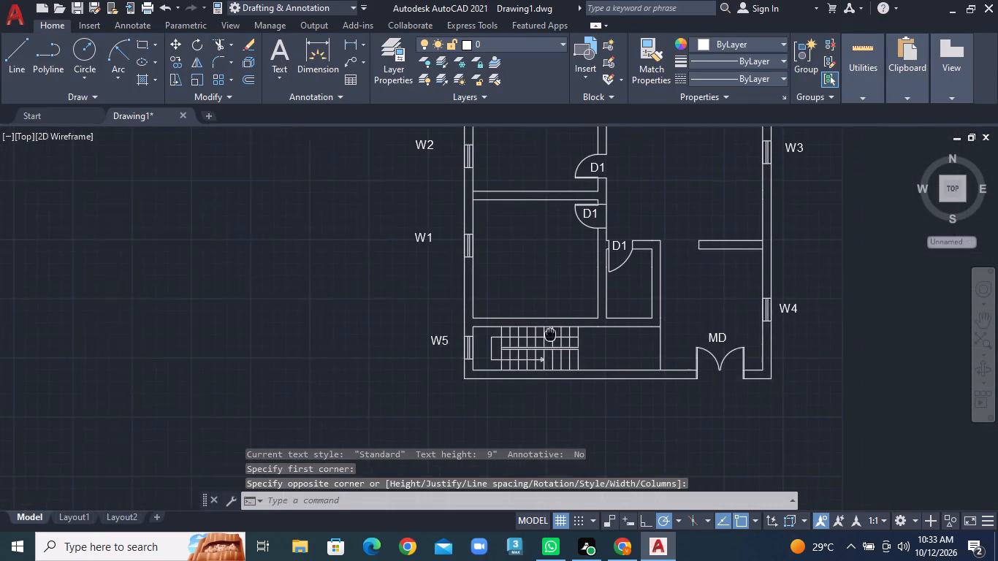
middle_click_drag(538, 333, 481, 329)
scroll(553, 333, "up", 4)
middle_click_drag(548, 342, 584, 228)
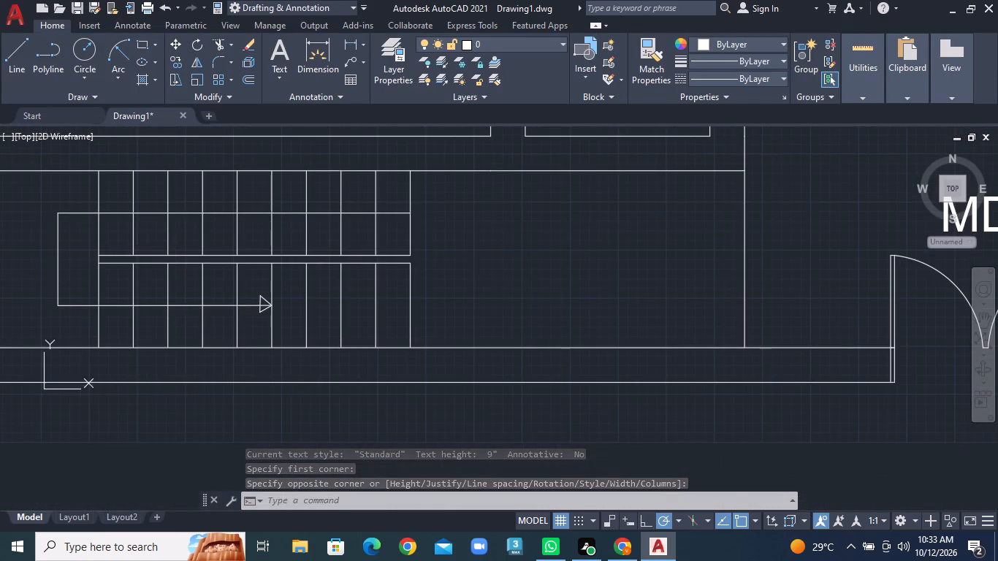
right_click(437, 224)
left_click(465, 238)
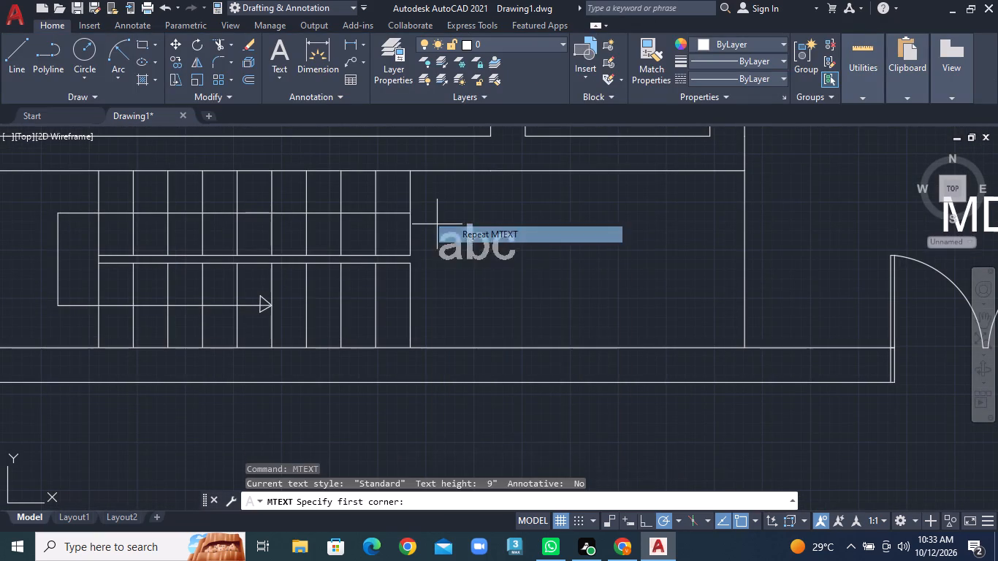
left_click(432, 201)
left_click(570, 282)
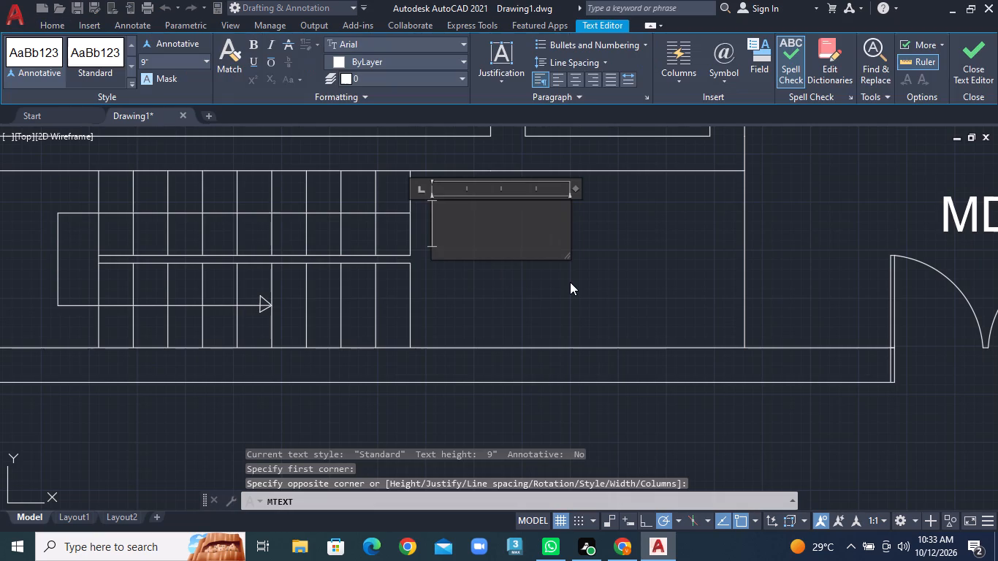
type("STAIR")
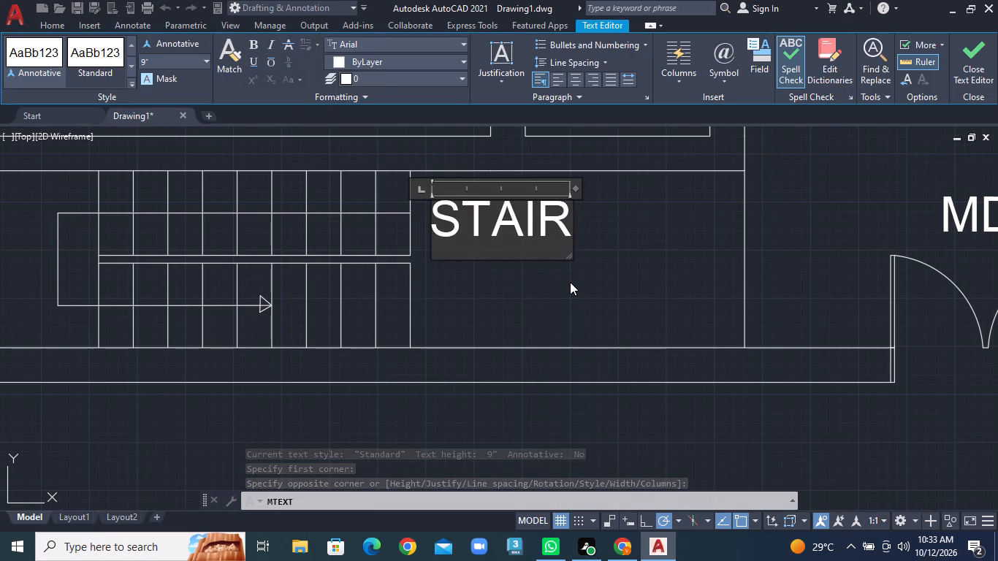
key("Return")
key("5")
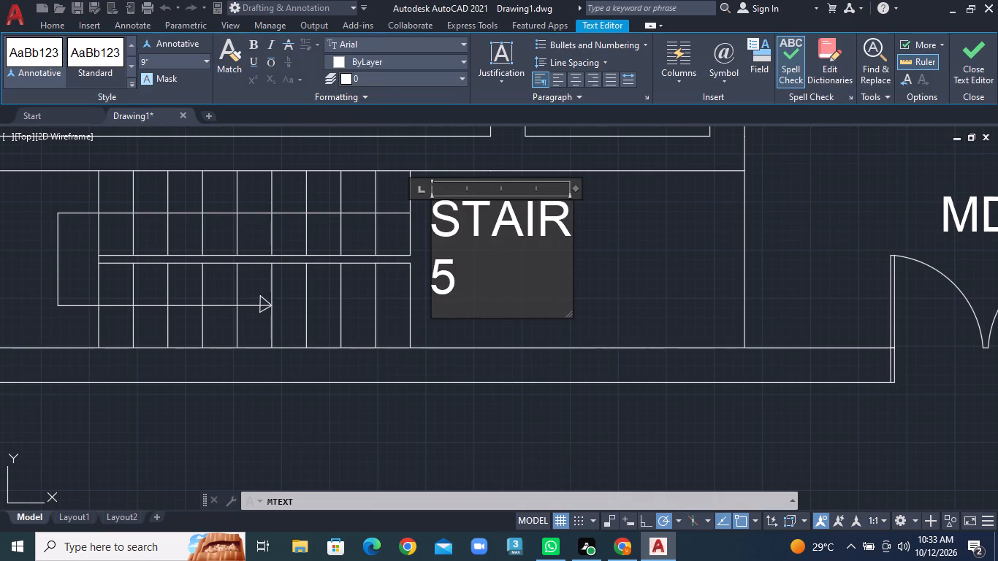
type("'6")
key("shift+quotedbl")
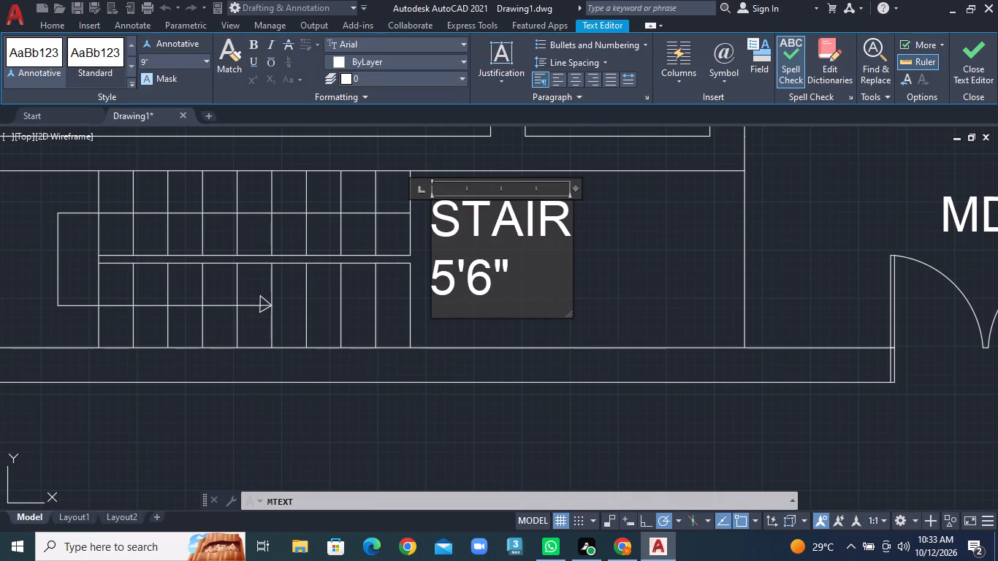
key("space")
type("WIDE")
left_click(608, 275)
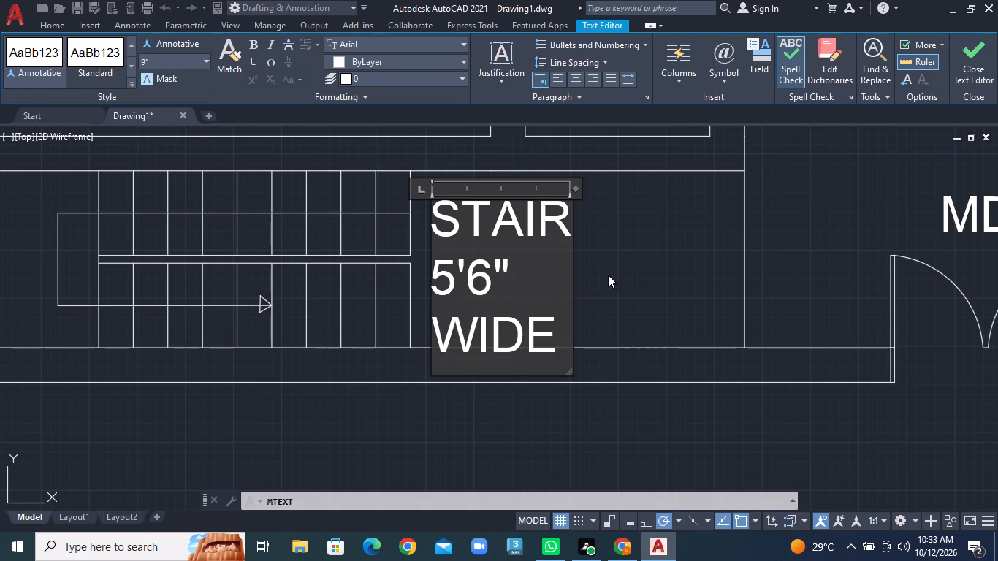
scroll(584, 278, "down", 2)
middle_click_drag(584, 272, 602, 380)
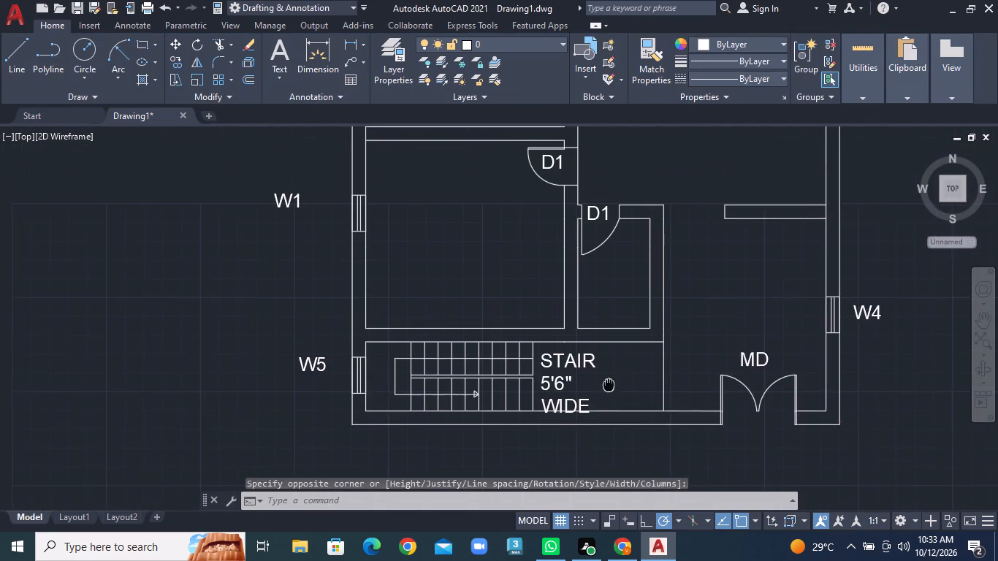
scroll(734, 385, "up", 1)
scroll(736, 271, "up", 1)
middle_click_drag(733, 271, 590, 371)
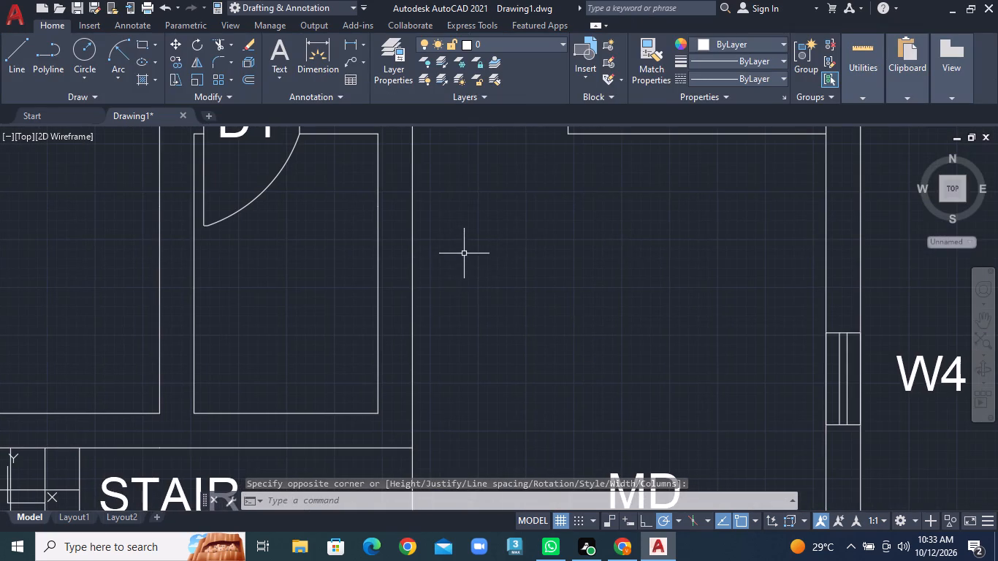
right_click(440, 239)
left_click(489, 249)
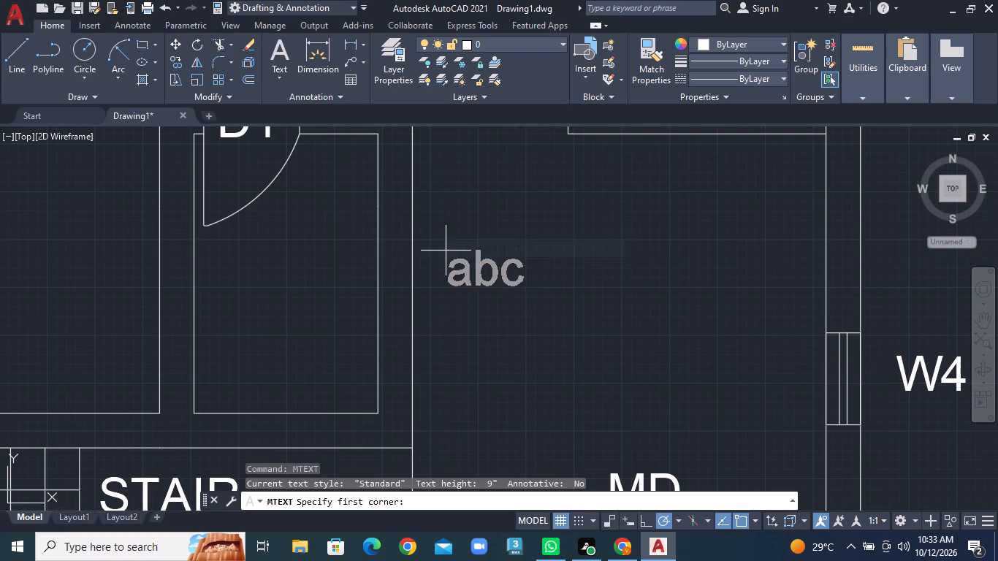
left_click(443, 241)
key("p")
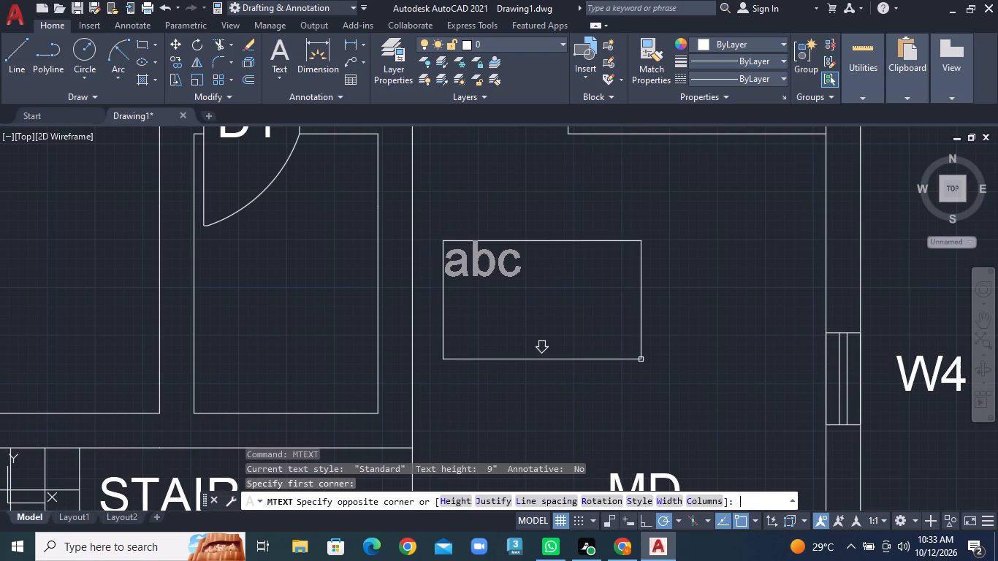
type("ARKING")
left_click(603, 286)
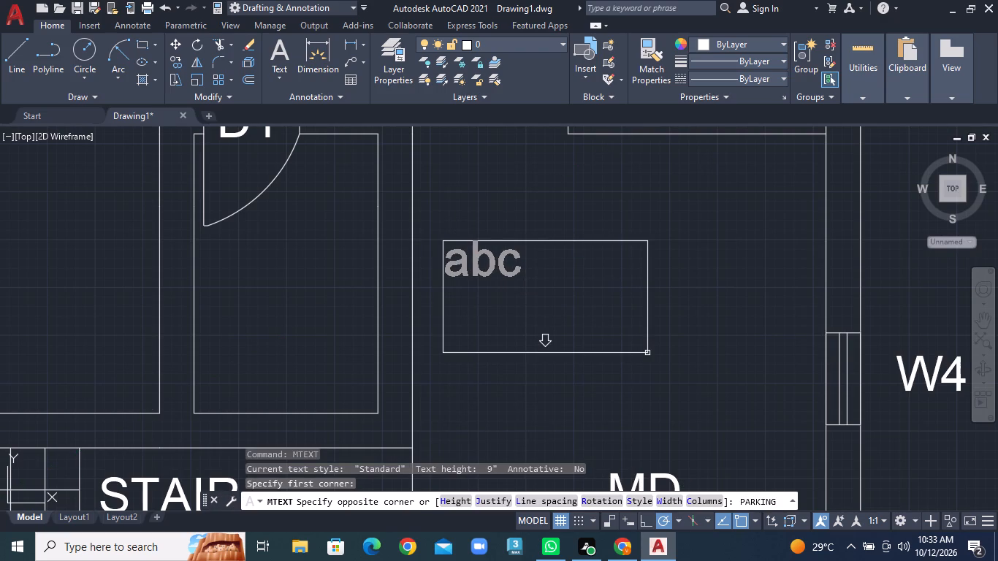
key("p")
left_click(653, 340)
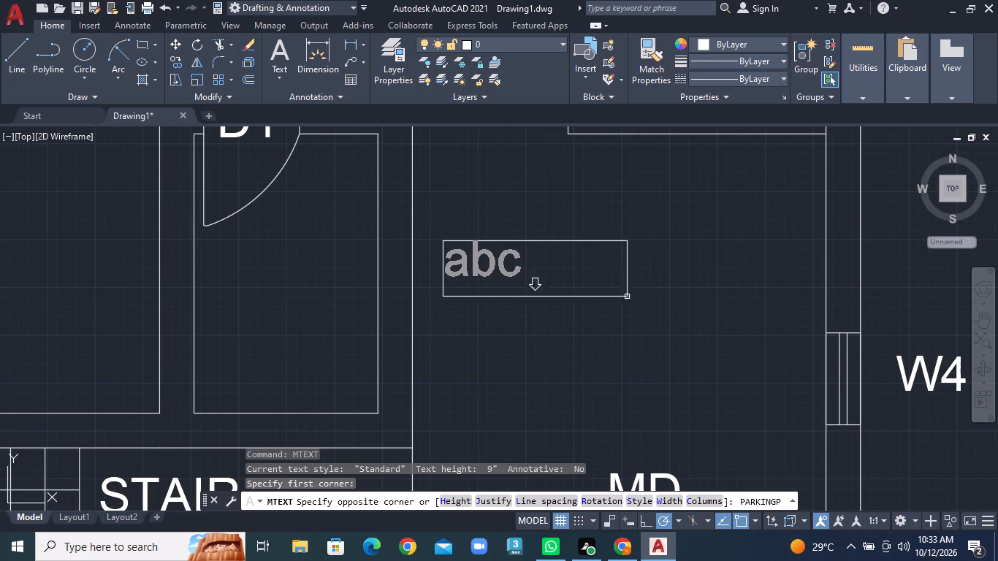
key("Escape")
Add a multiline text label reading PARKING with 10'4"X12'5" below it, in the area above the MD main door beside window W4.
right_click(579, 318)
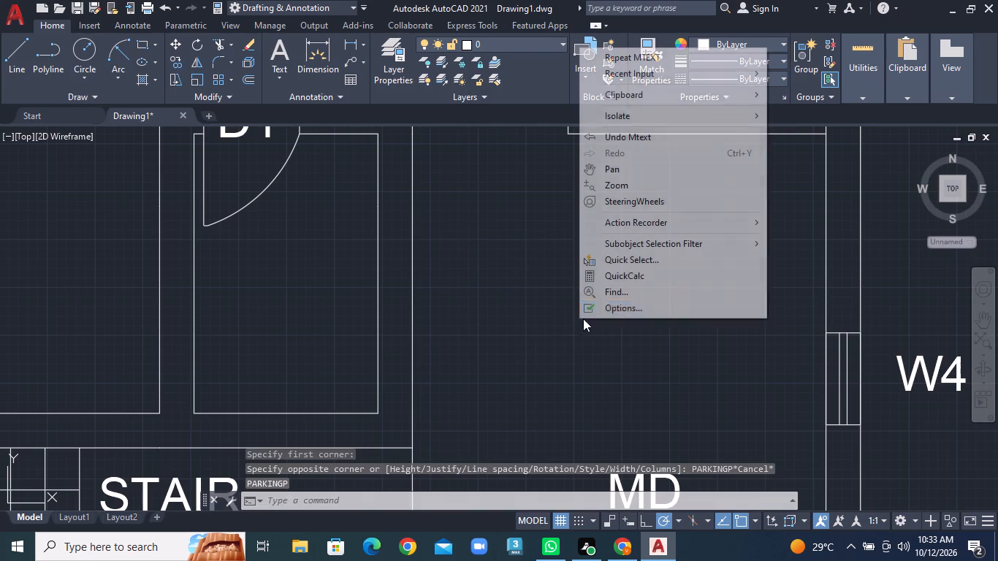
left_click(646, 59)
left_click(449, 240)
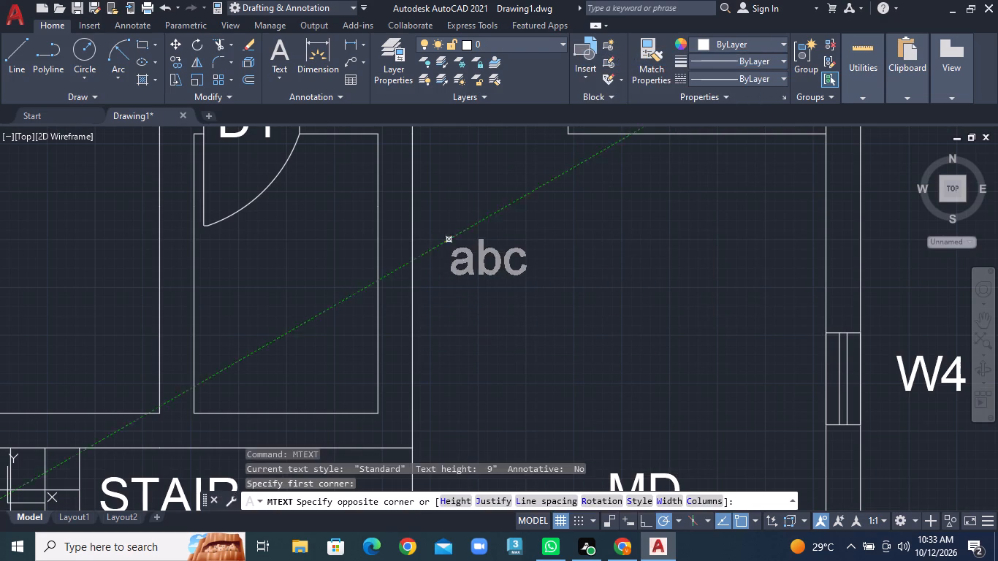
left_click(567, 318)
key("o")
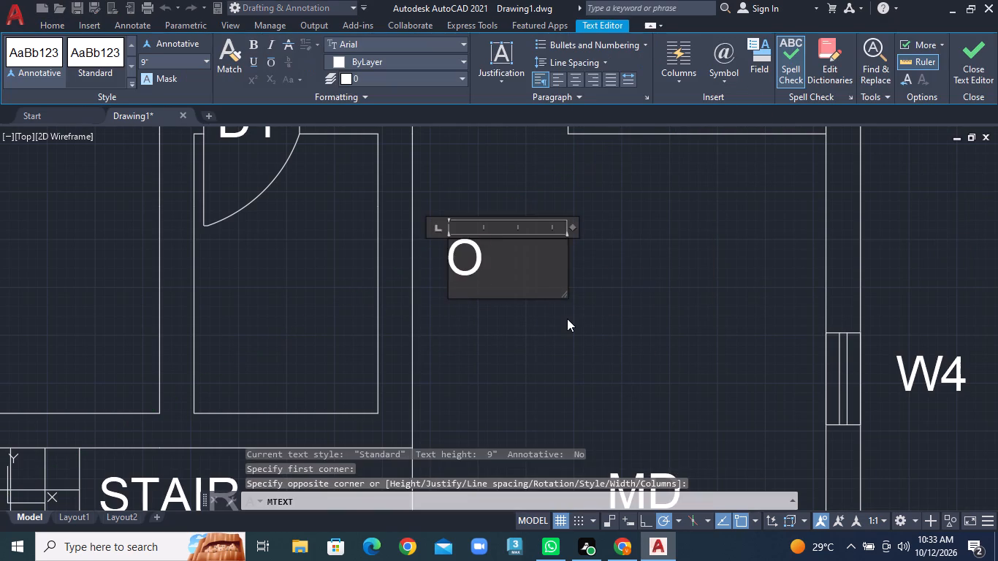
key("BackSpace")
type("PA")
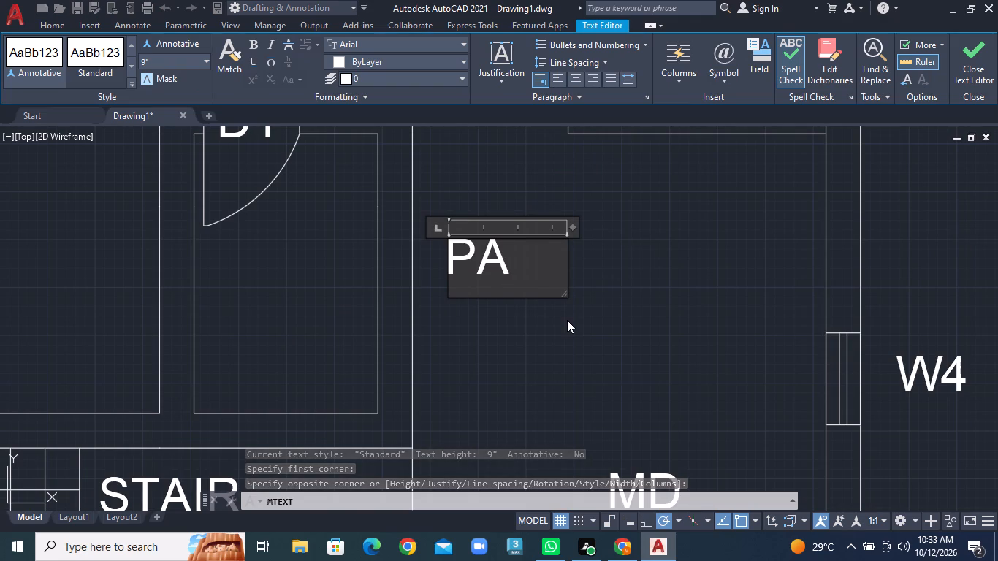
type("RKING")
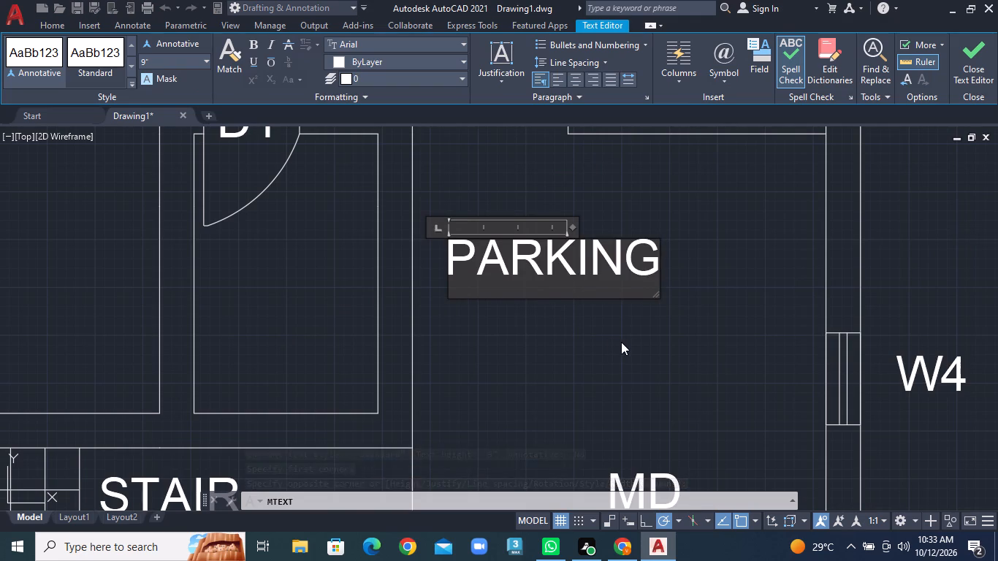
key("period")
type("10")
type("'4")
key("shift+quotedbl")
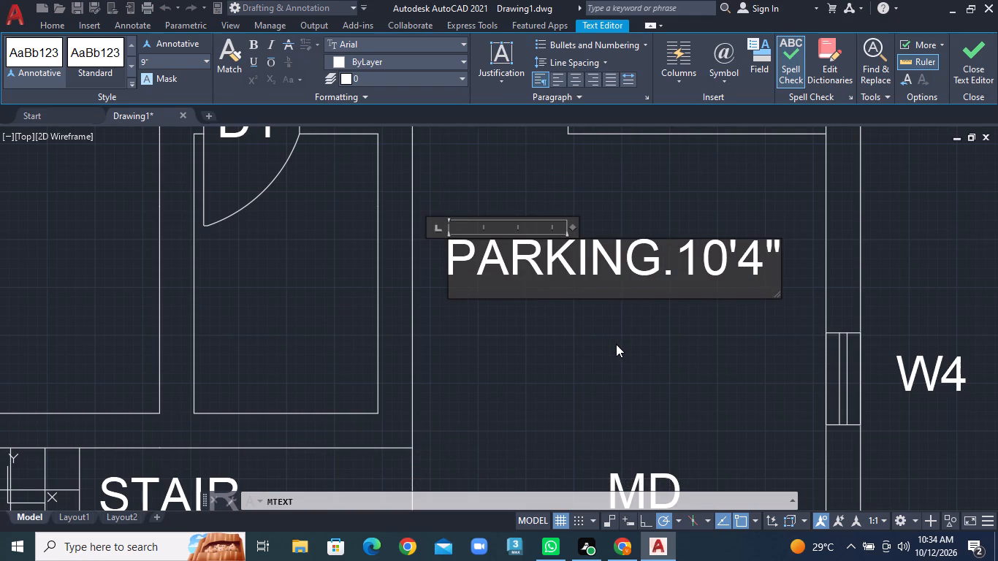
key("BackSpace")
key("BackSpace")
key("BackSpace")
key("BackSpace")
key("BackSpace")
key("BackSpace")
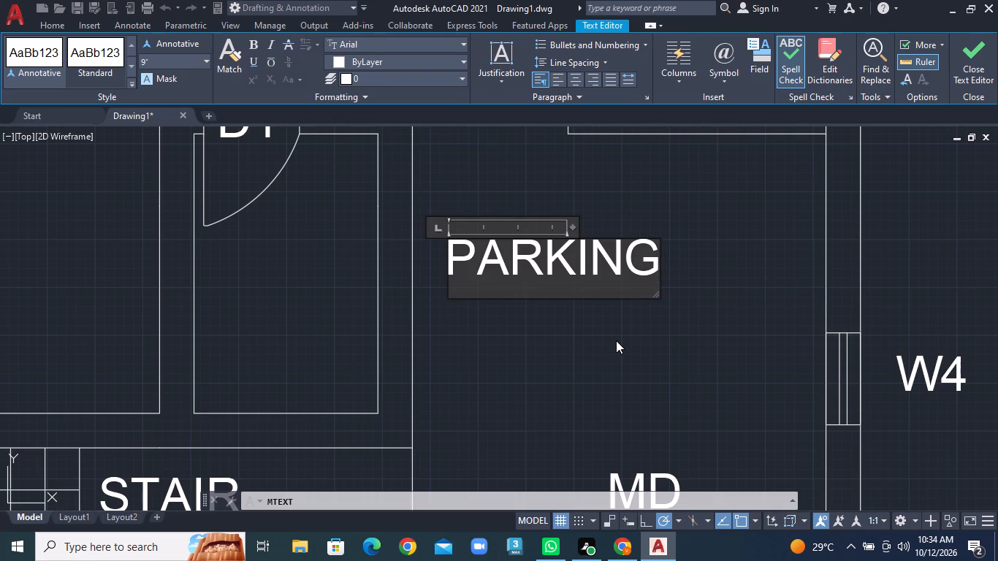
key("Return")
type("10")
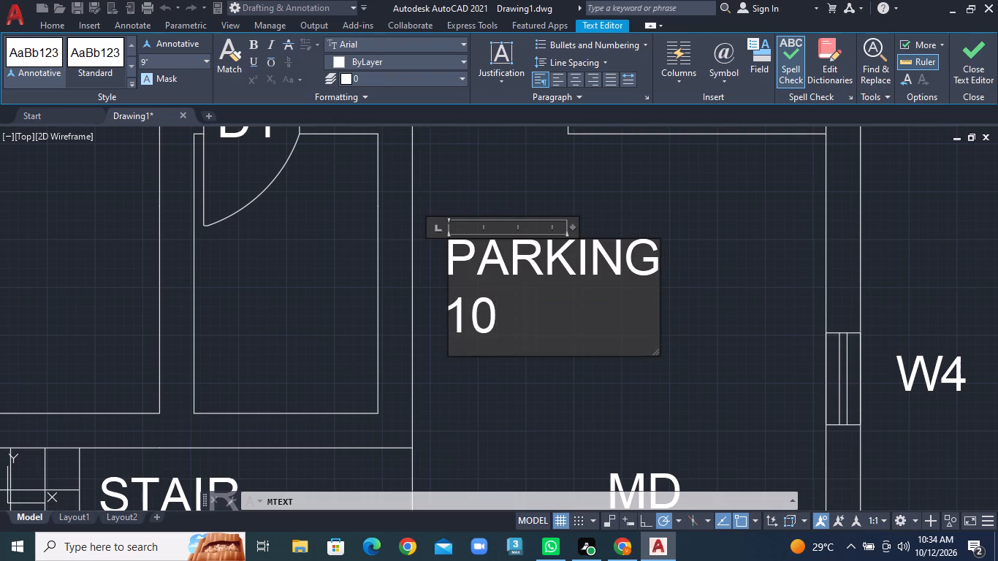
type("'4\"")
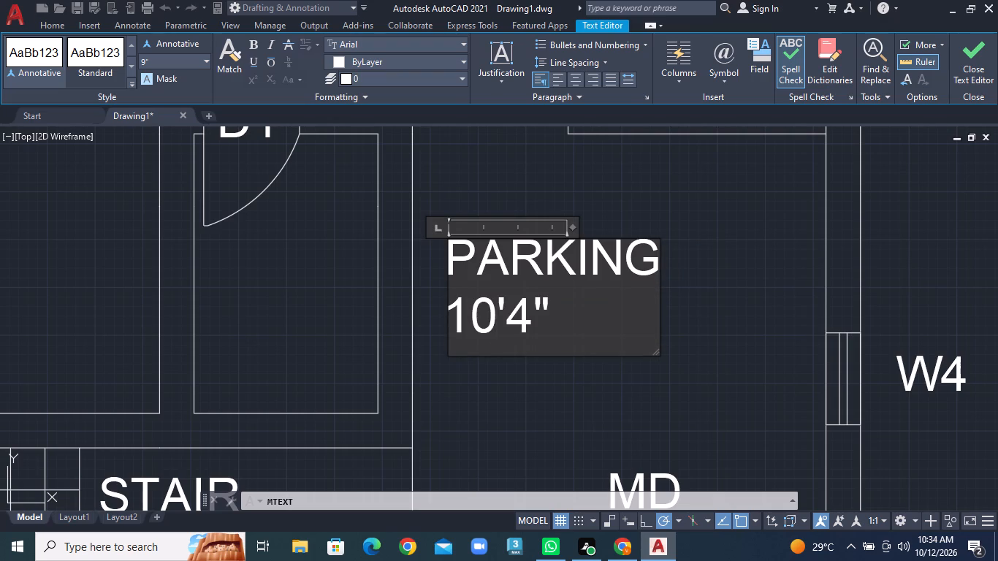
key("x")
type("12'5\"")
key("Return")
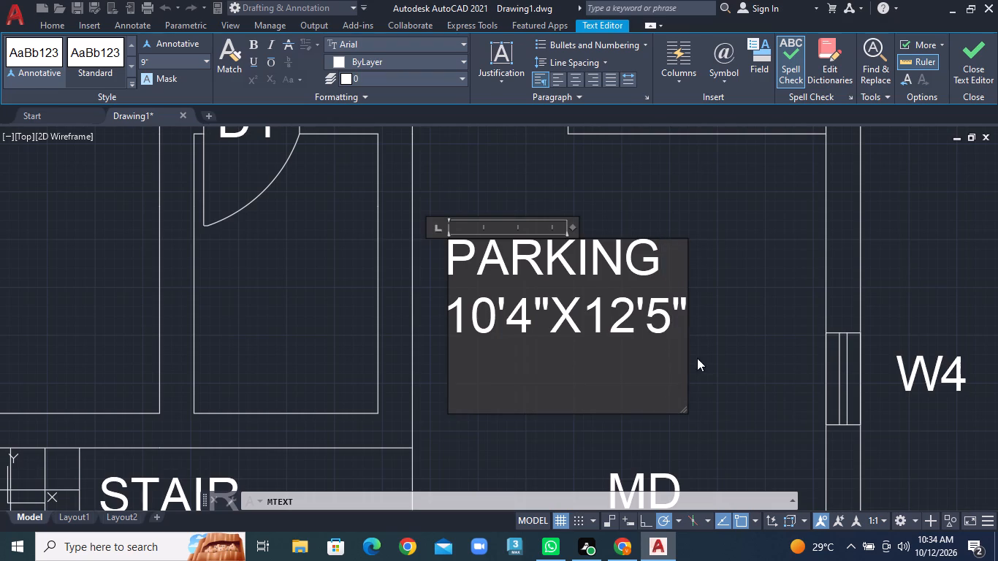
left_click(697, 358)
Add a multiline text label reading HALL+DINING with 14'9"X10'10" below it, in the hall just above the small room's D1 door.
scroll(718, 349, "down", 3)
middle_click_drag(703, 272, 684, 388)
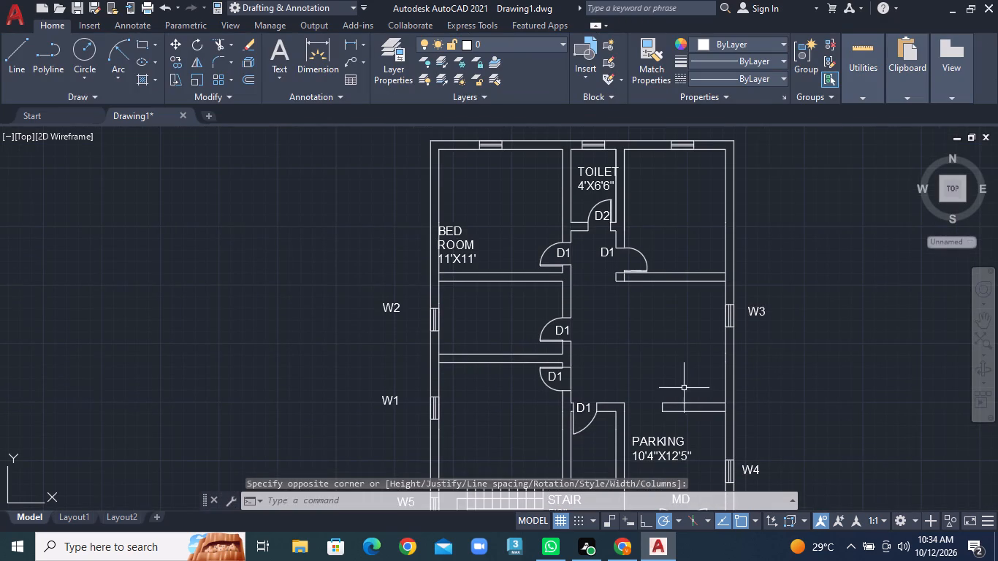
scroll(648, 389, "up", 3)
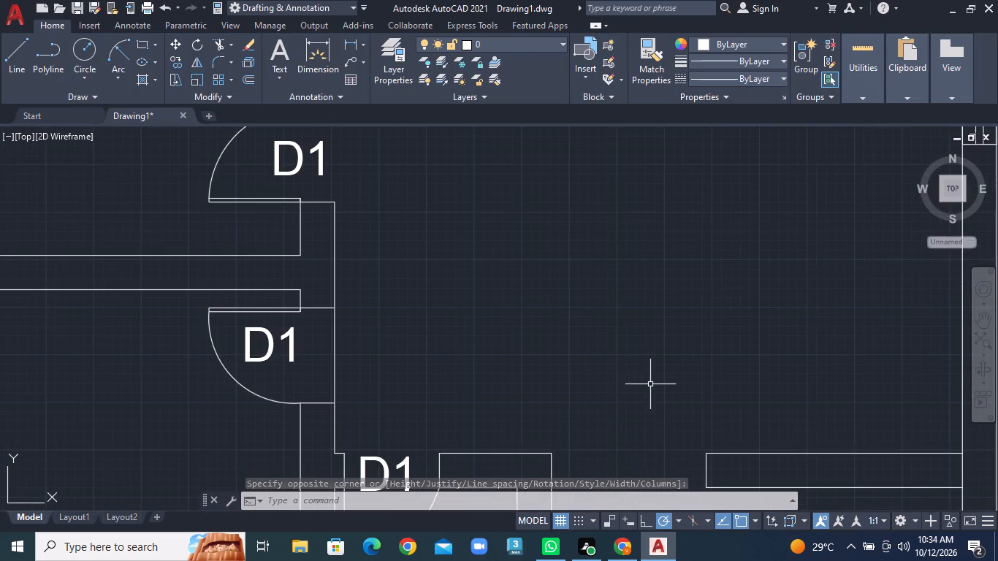
middle_click_drag(650, 384, 664, 289)
right_click(422, 313)
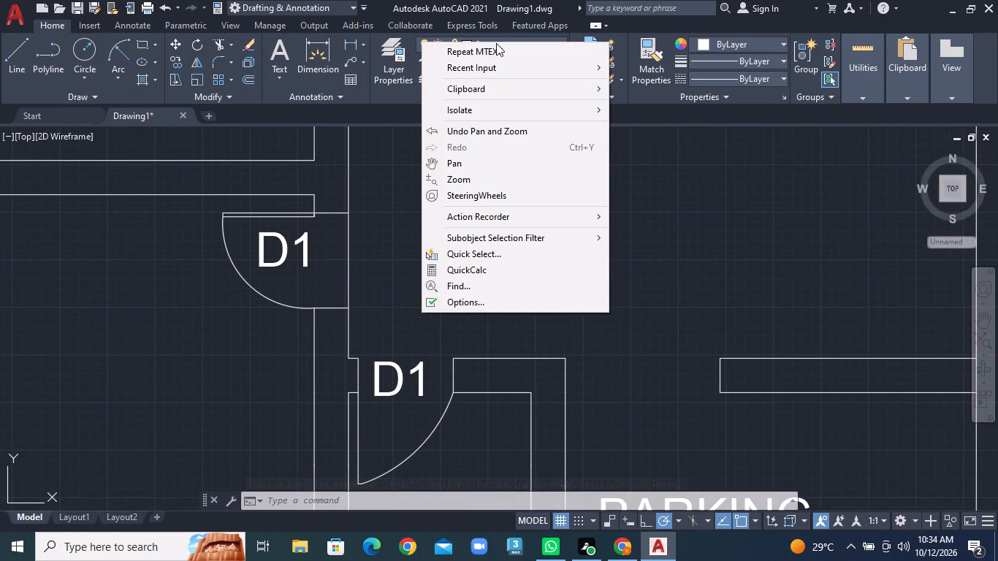
left_click(496, 43)
left_click(496, 53)
left_click(373, 271)
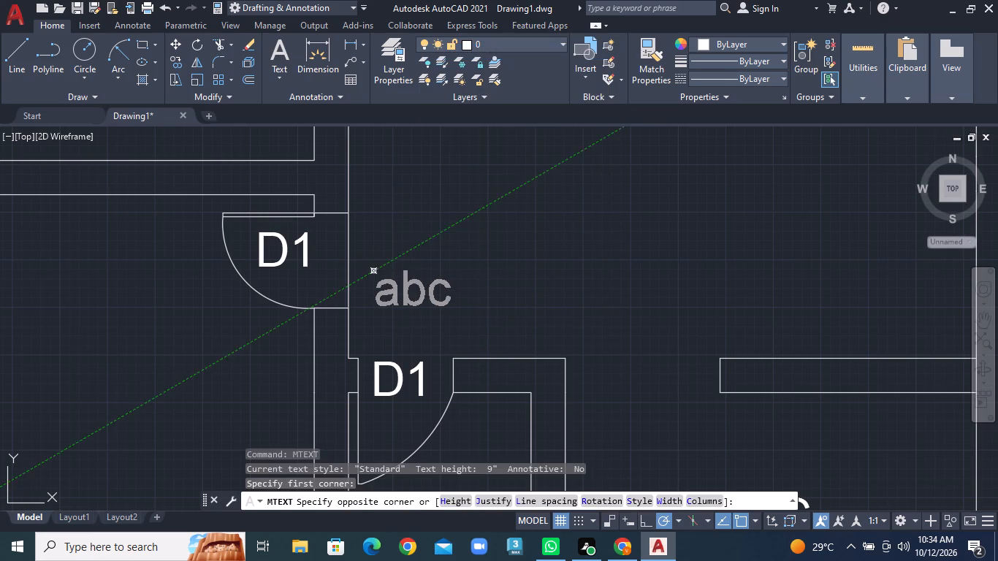
left_click(540, 322)
key("h")
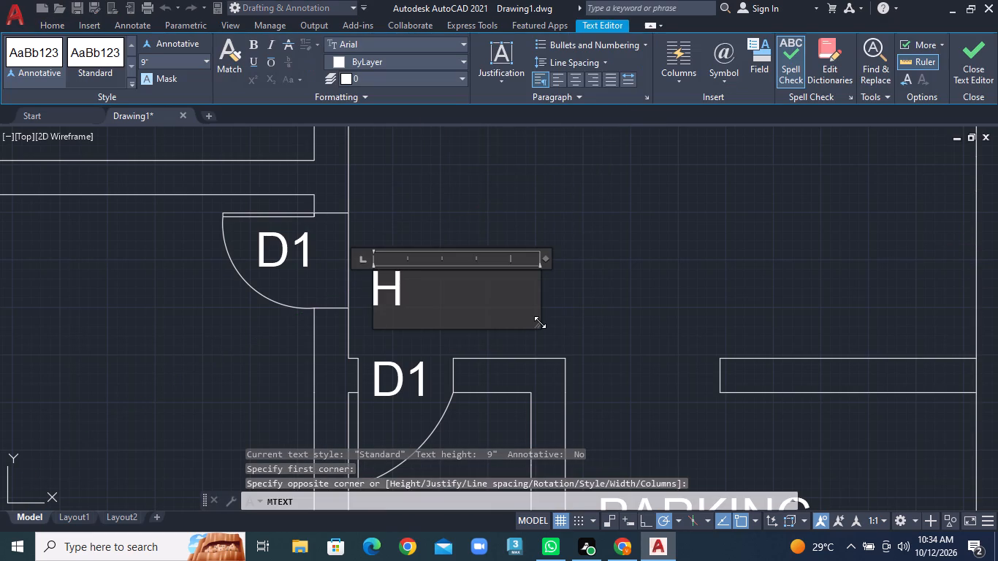
key("a")
type("LL")
key("space")
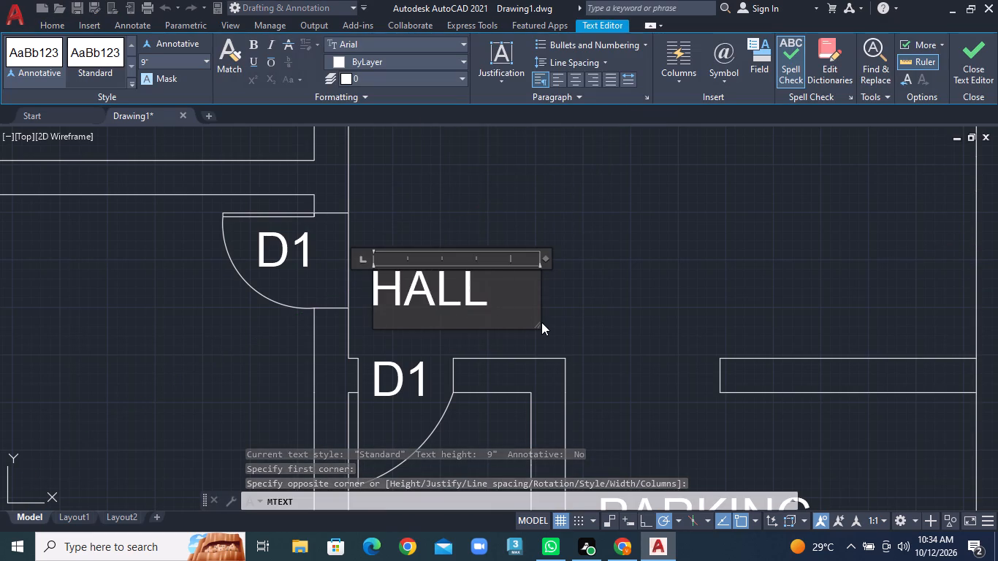
key("shift+plus")
key("space")
type("DININ")
key("BackSpace")
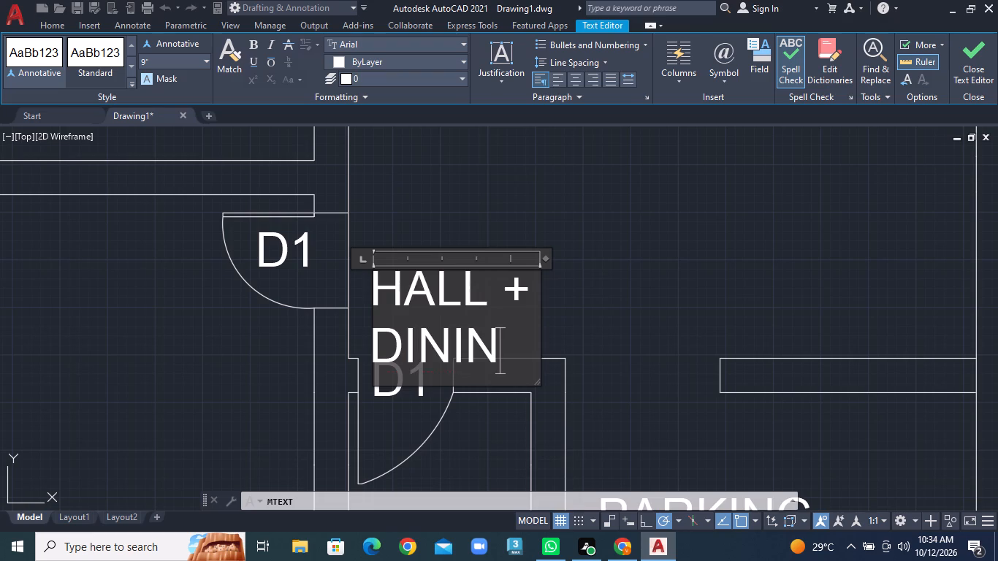
key("BackSpace")
key("BackSpace")
key("BackSpace")
key("BackSpace")
key("BackSpace")
key("BackSpace")
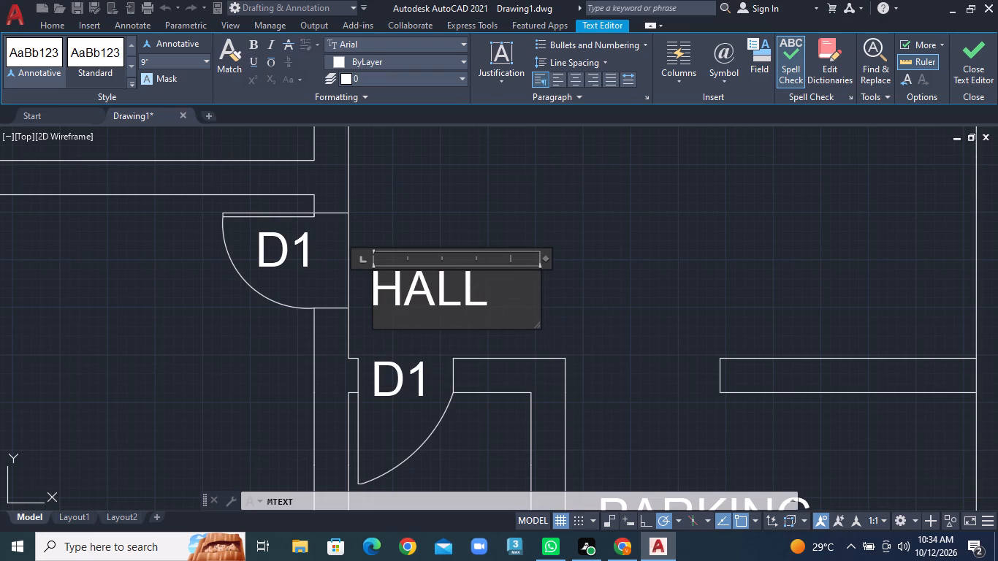
key("BackSpace")
key("shift+plus")
type("DINING")
key("Return")
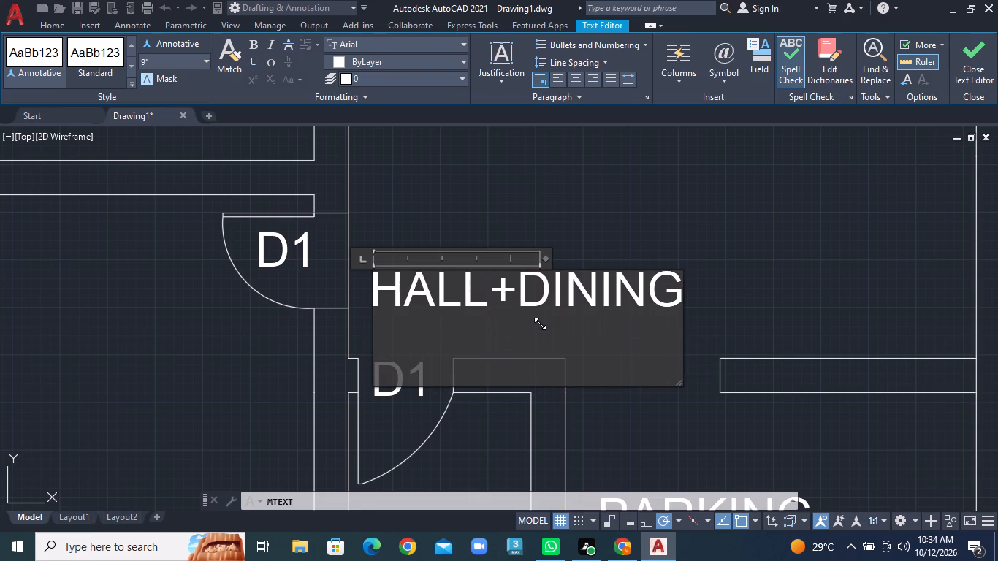
type("14'9")
key("shift+quotedbl")
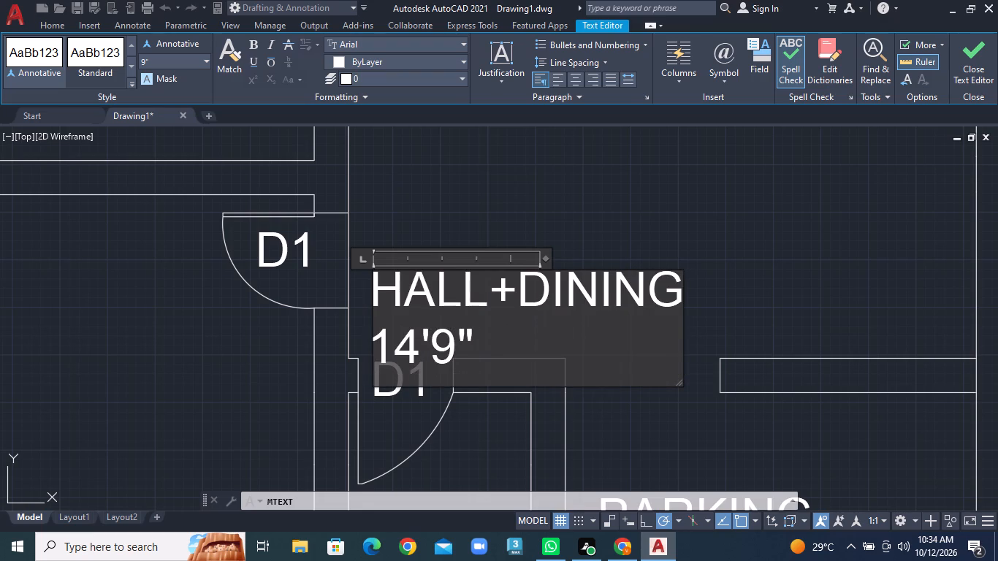
key("x")
key("1")
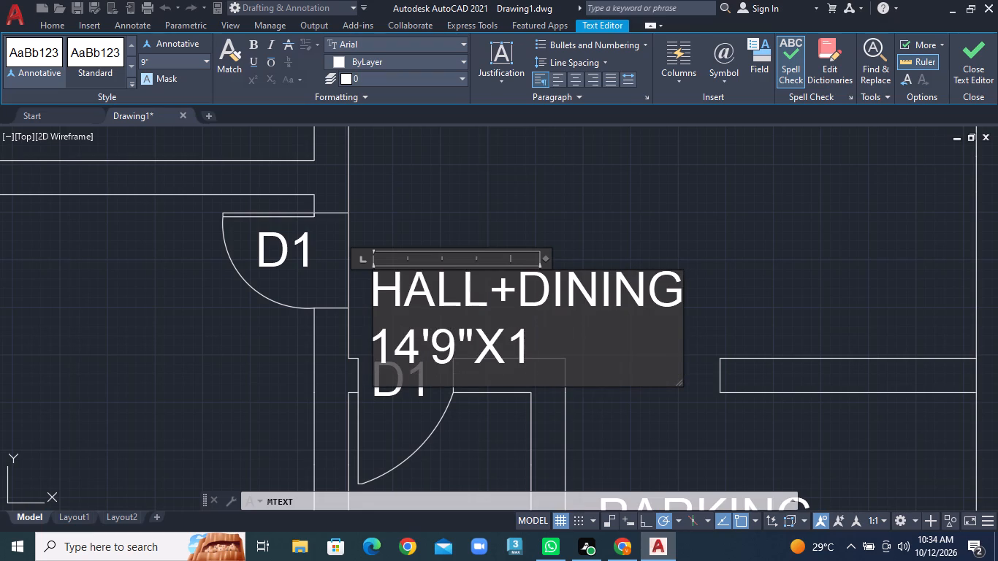
type("0'")
type("10\"")
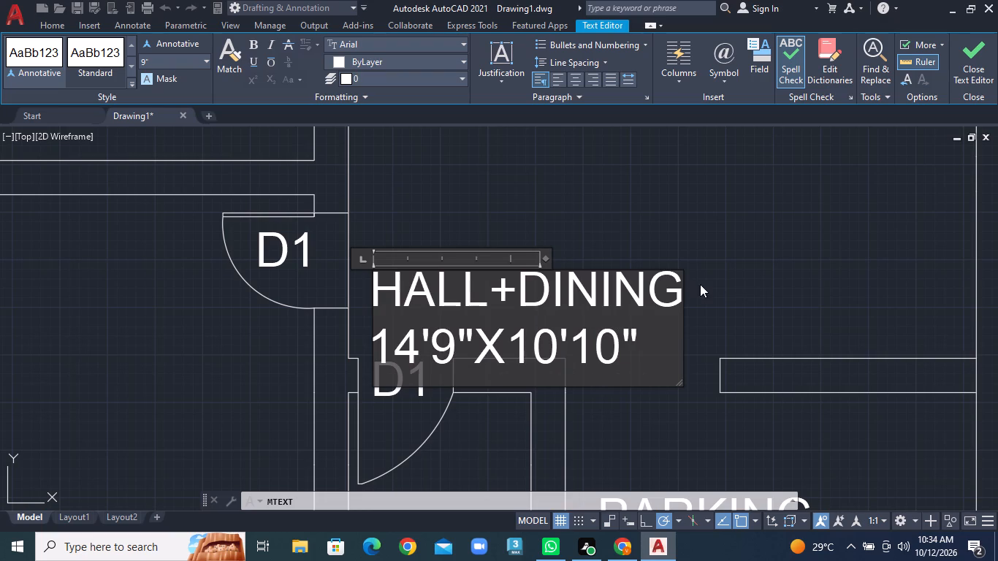
left_click(762, 297)
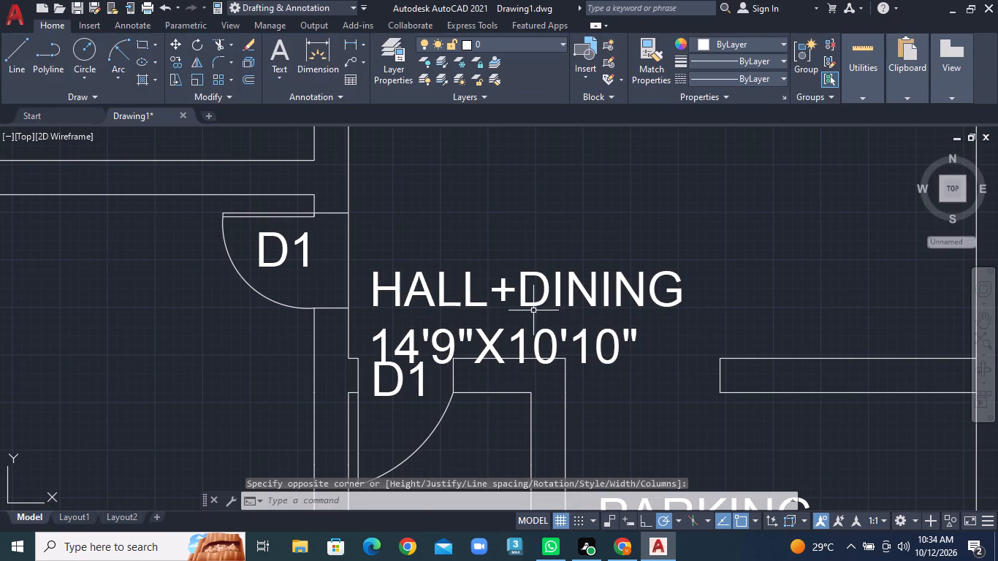
Add a multiline text label reading BED ROOM with 11'X10'5" below it, in the room directly above the staircase.
scroll(479, 314, "down", 3)
middle_click_drag(454, 344, 602, 302)
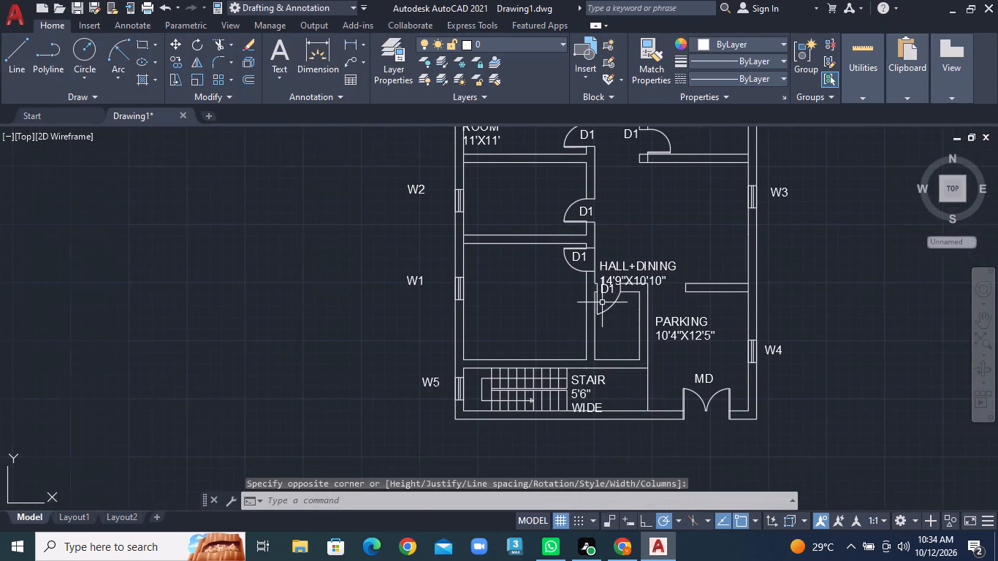
scroll(553, 324, "up", 3)
right_click(434, 345)
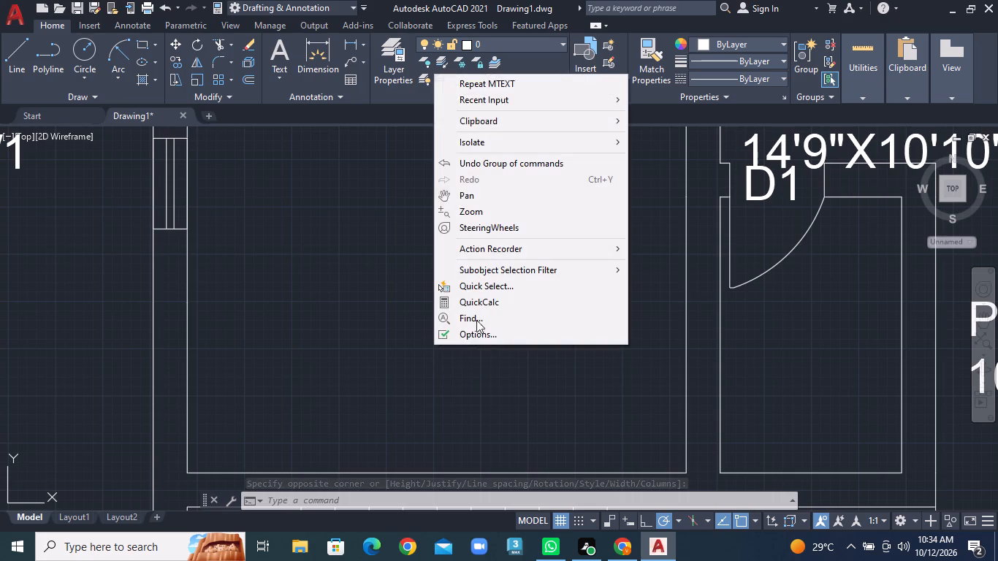
left_click(508, 85)
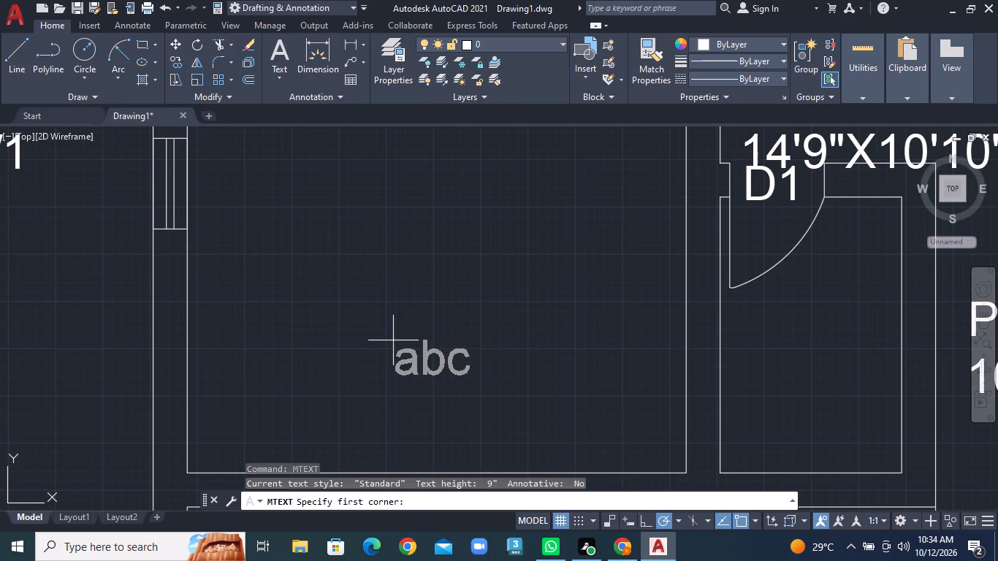
left_click(393, 345)
left_click(594, 404)
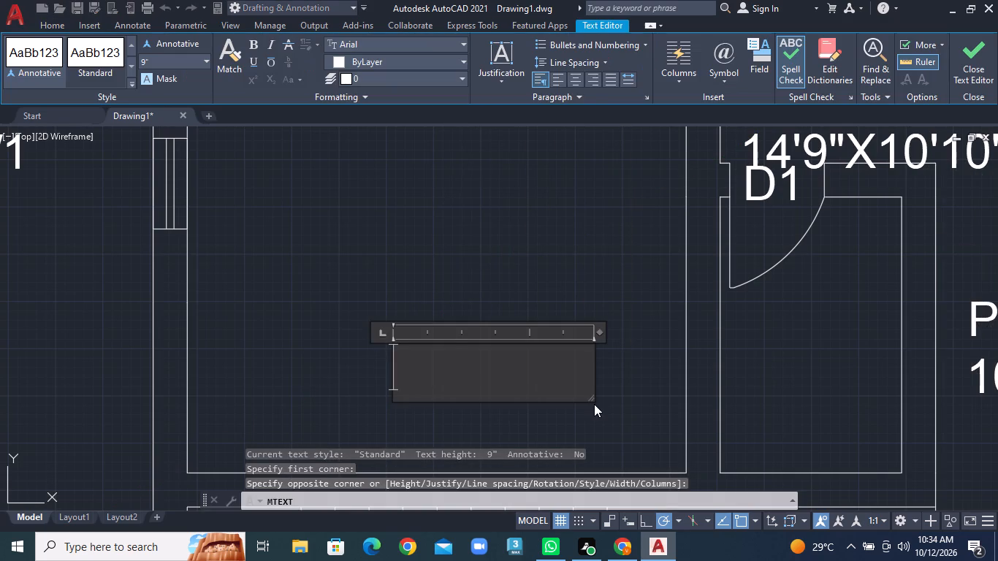
type("BED ROOM")
key("Return")
scroll(594, 404, "down", 2)
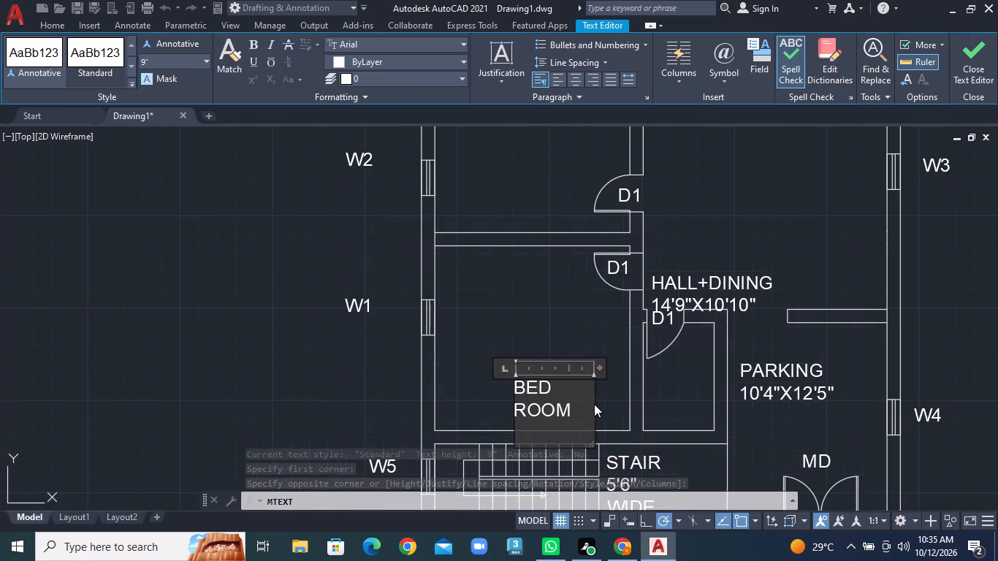
type("11'")
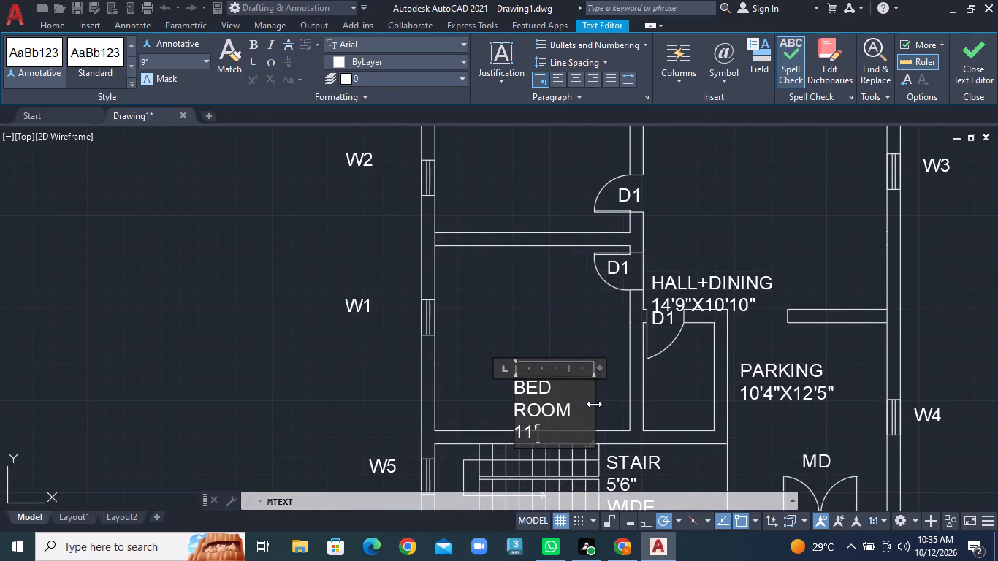
key("x")
type("10'4")
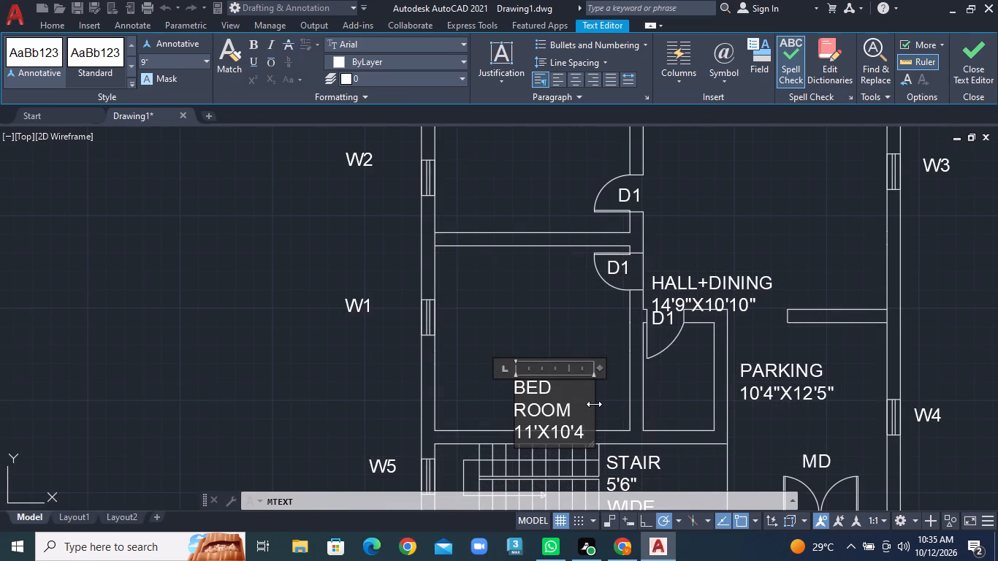
key("BackSpace")
type("5\"")
left_click(576, 327)
Draw a three-segment stepped counter line in the room beside window W2, up from its lower wall, across, and up to its upper wall.
middle_click_drag(510, 325, 511, 389)
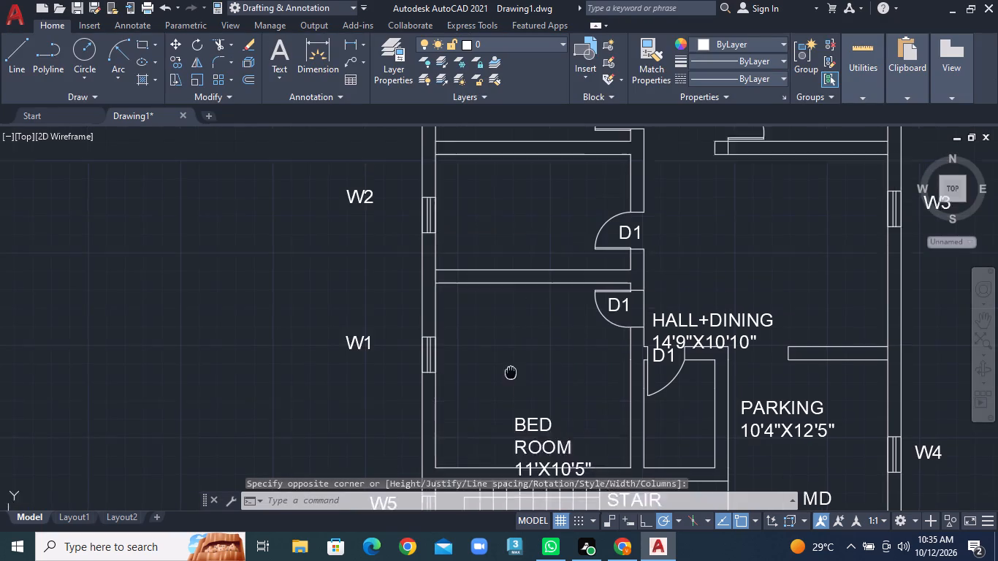
middle_click_drag(511, 389, 517, 472)
scroll(522, 342, "up", 1)
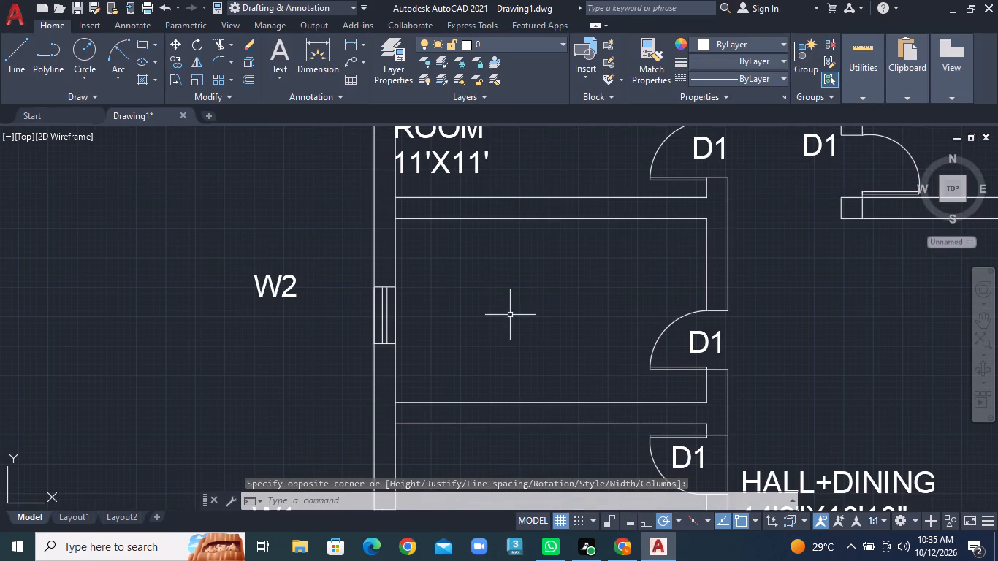
left_click(9, 57)
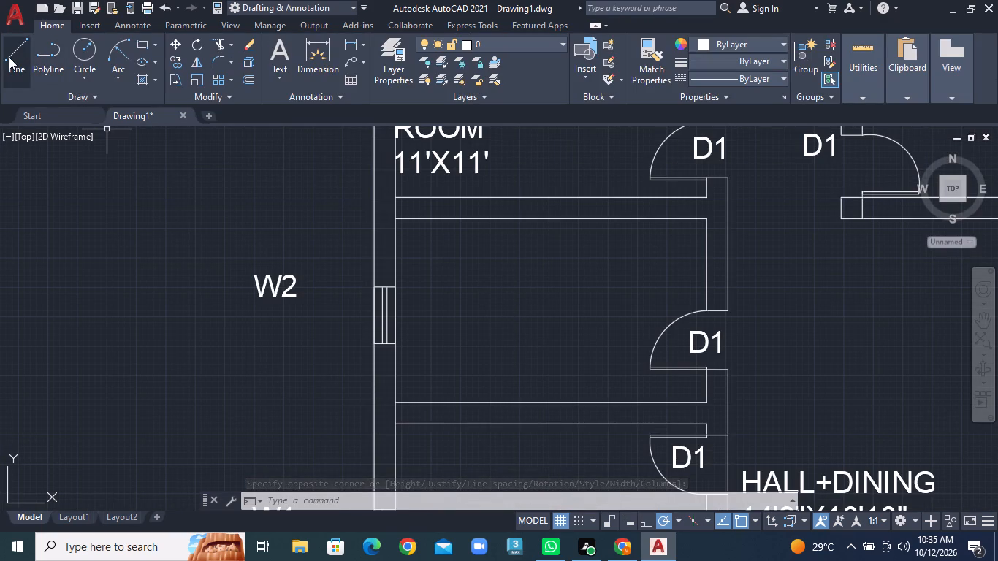
left_click(453, 403)
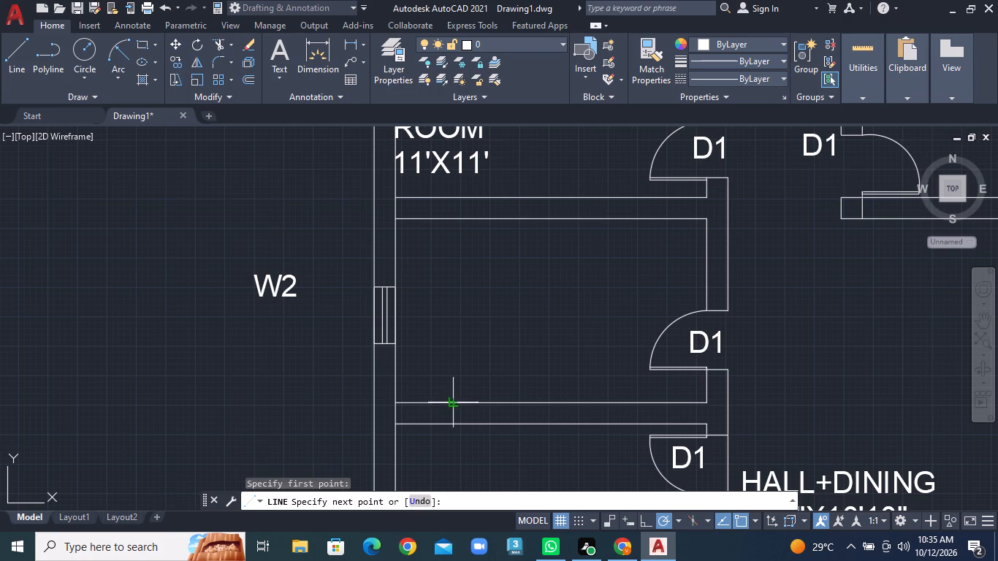
left_click(455, 280)
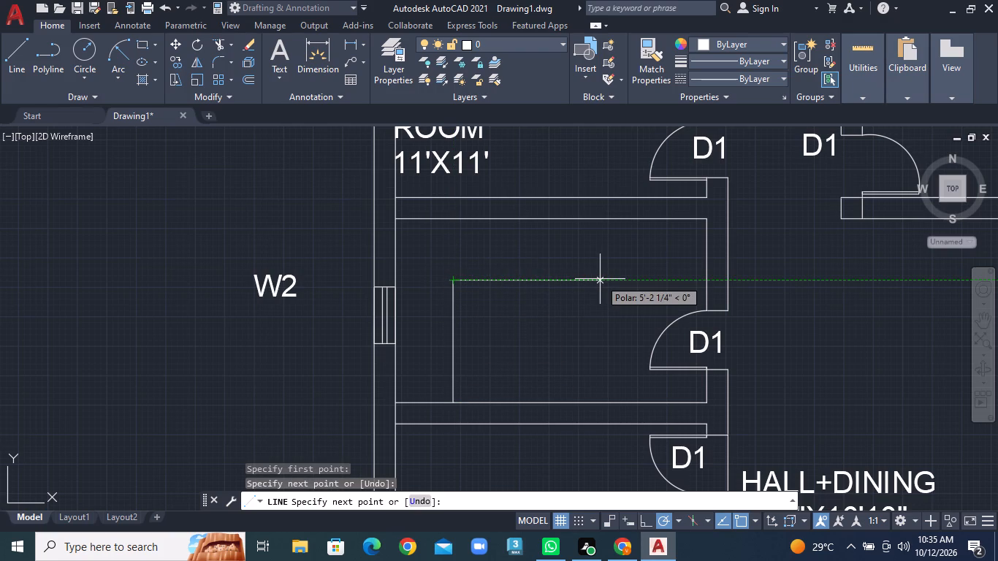
left_click(646, 279)
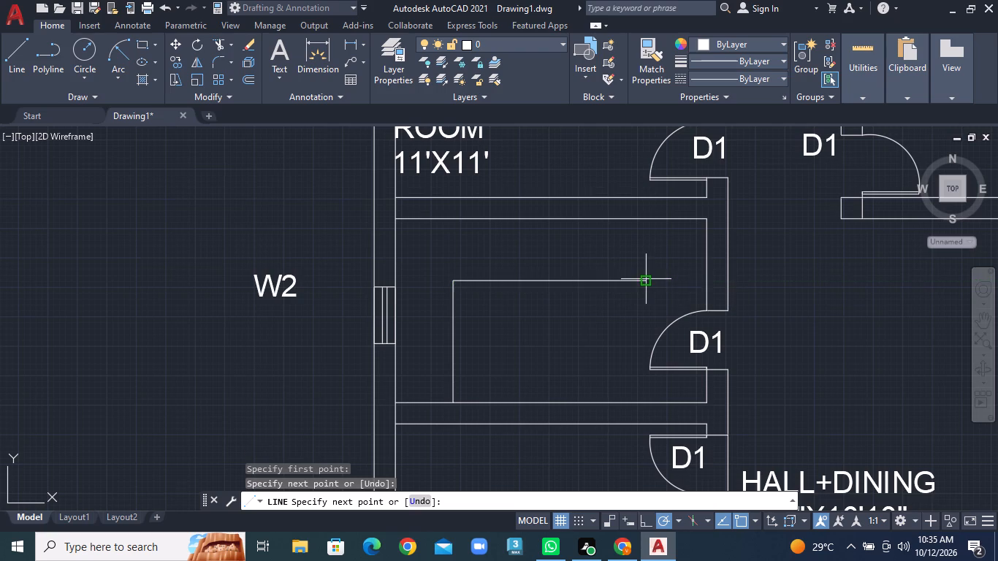
left_click(644, 221)
right_click(644, 221)
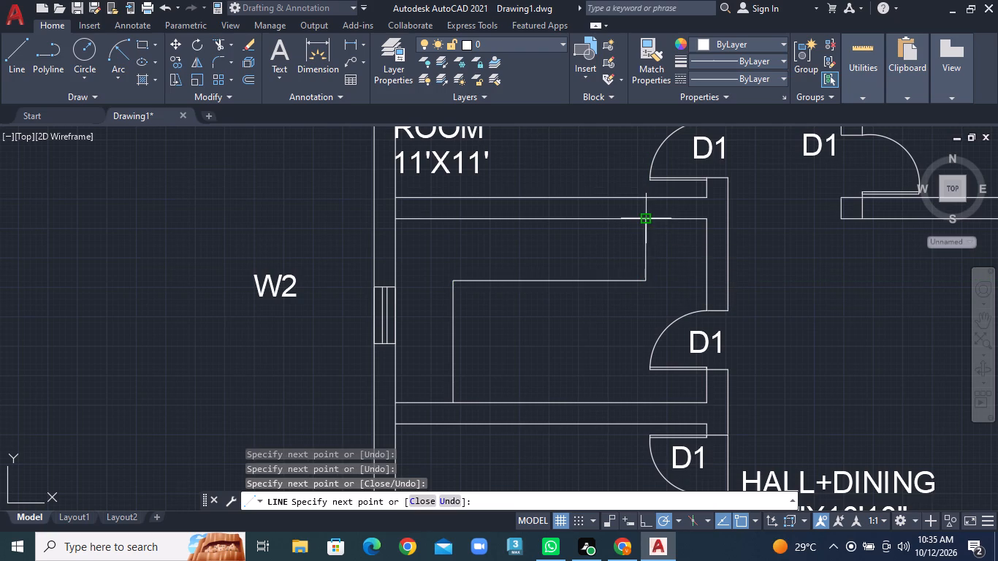
left_click(656, 232)
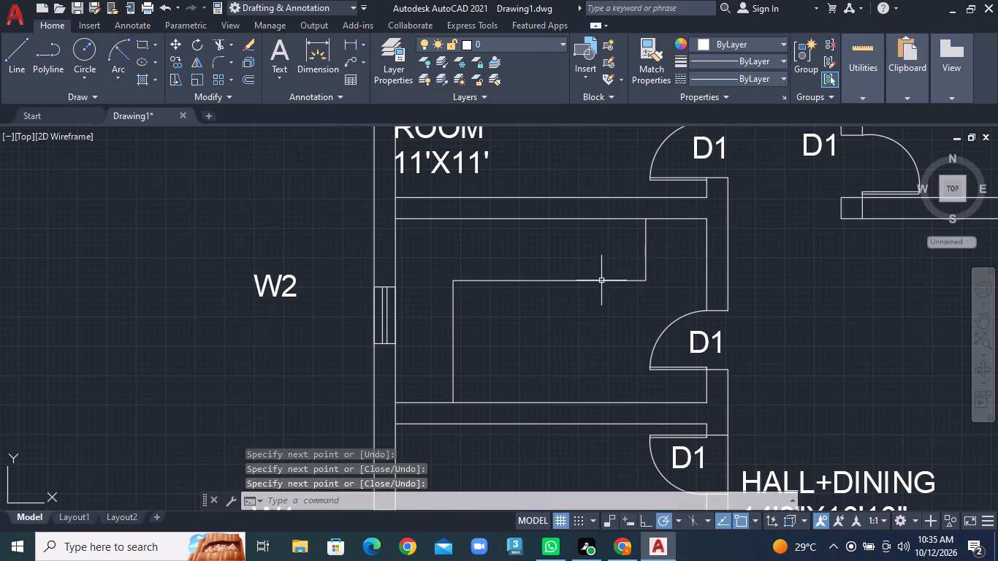
Add a multiline text label reading KITCHEN inside the counter line of the room beside window W2, and start a second line below it.
key("m")
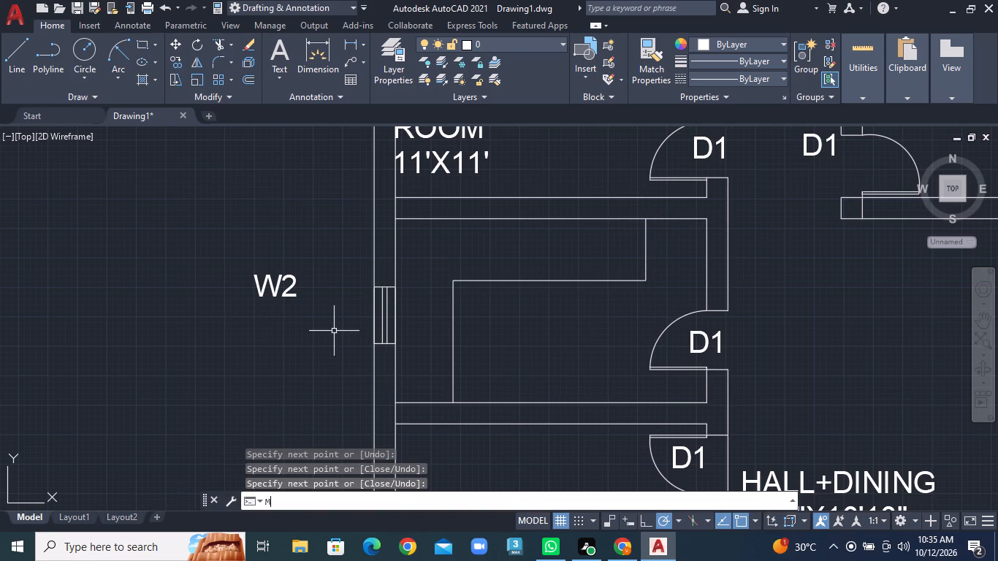
key("t")
key("Return")
left_click(466, 310)
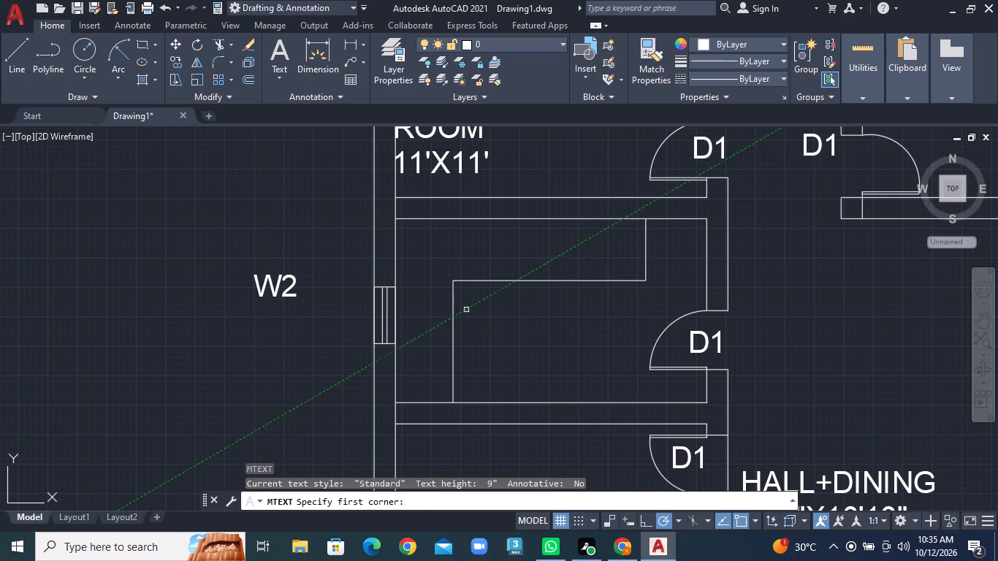
left_click(600, 360)
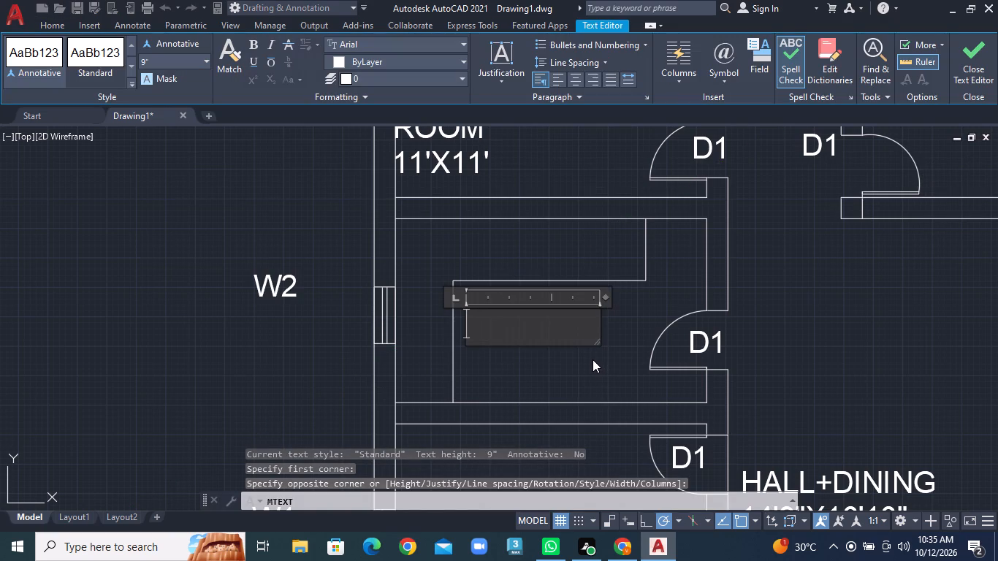
type("KITCHR")
key("BackSpace")
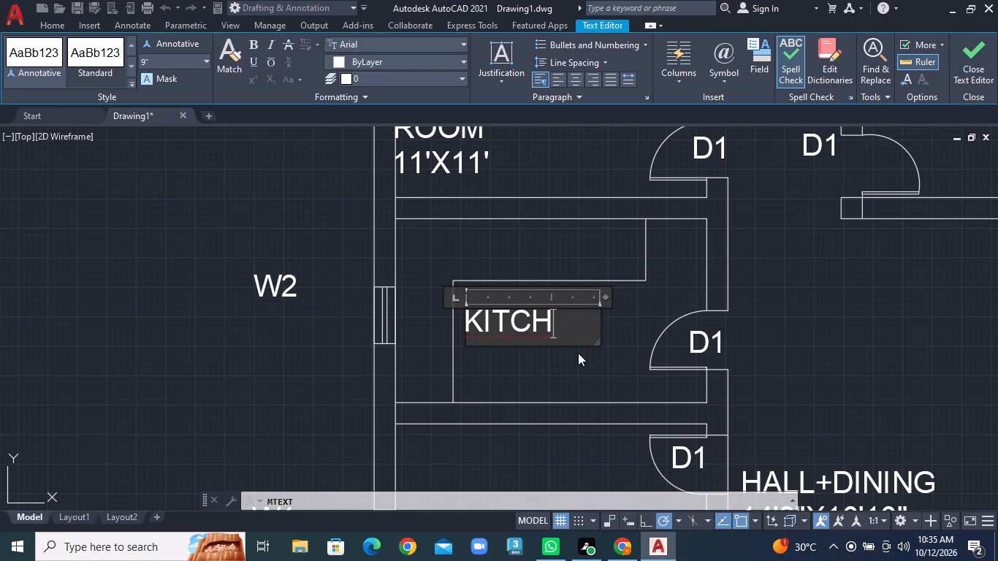
type("EN")
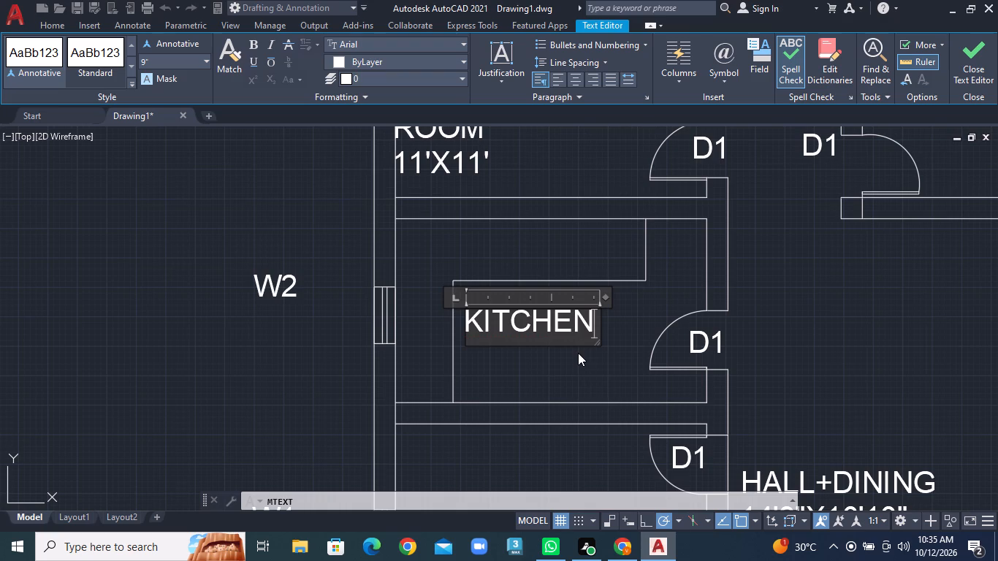
key("Return")
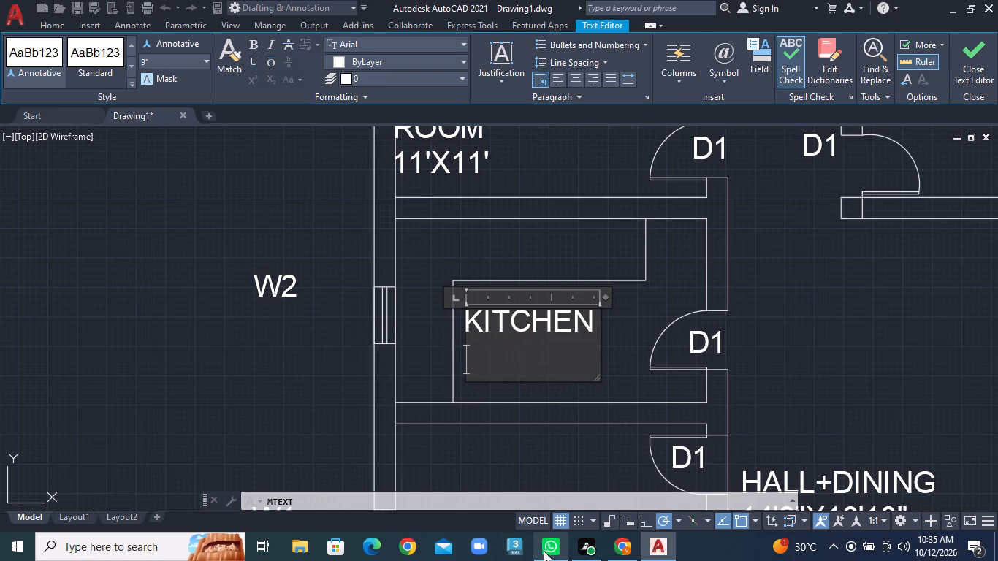
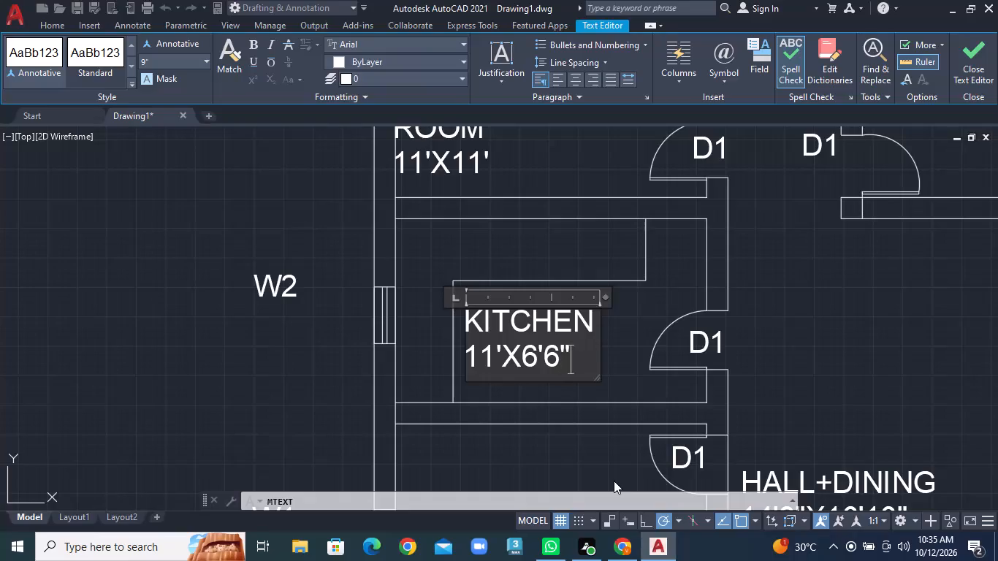
Finish the multiline text label reading KITCHEN with 11'X6'6" below it, inside the kitchen counter line.
left_click(619, 360)
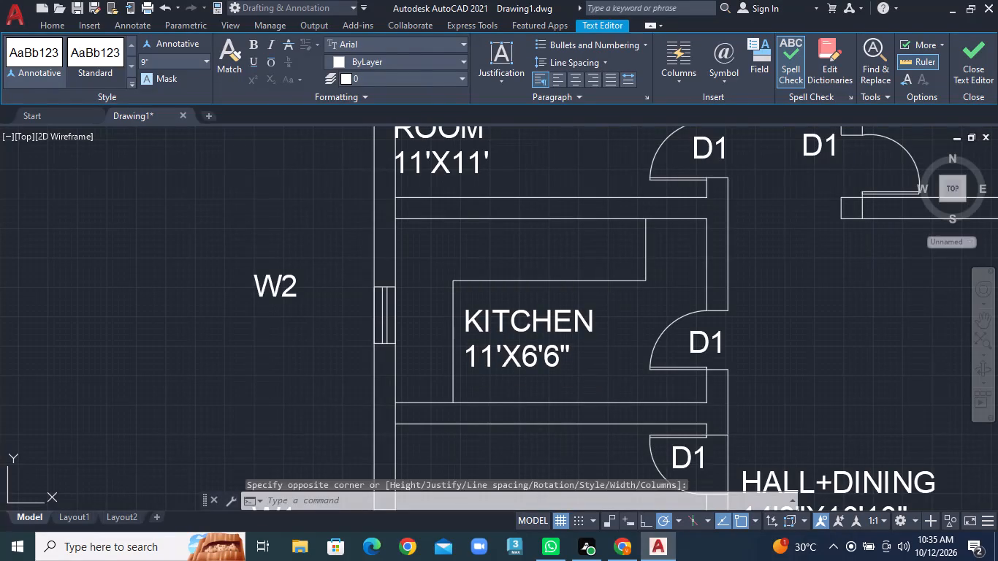
scroll(589, 323, "down", 2)
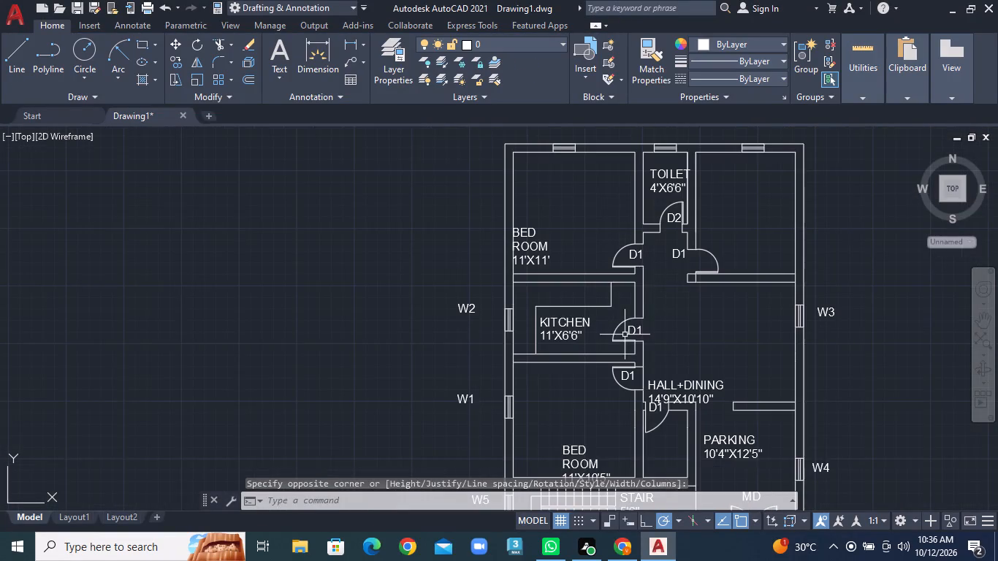
middle_click_drag(614, 332, 476, 329)
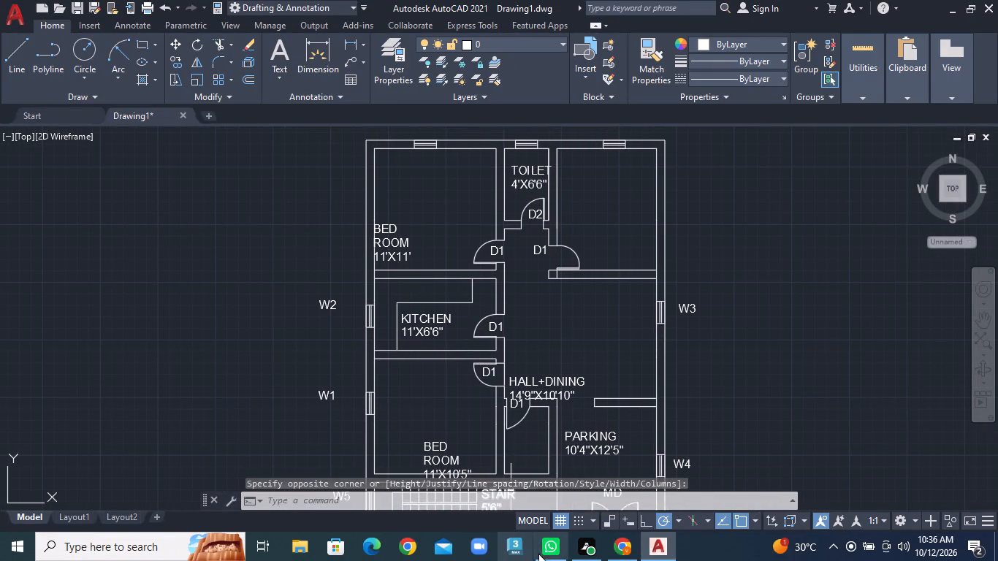
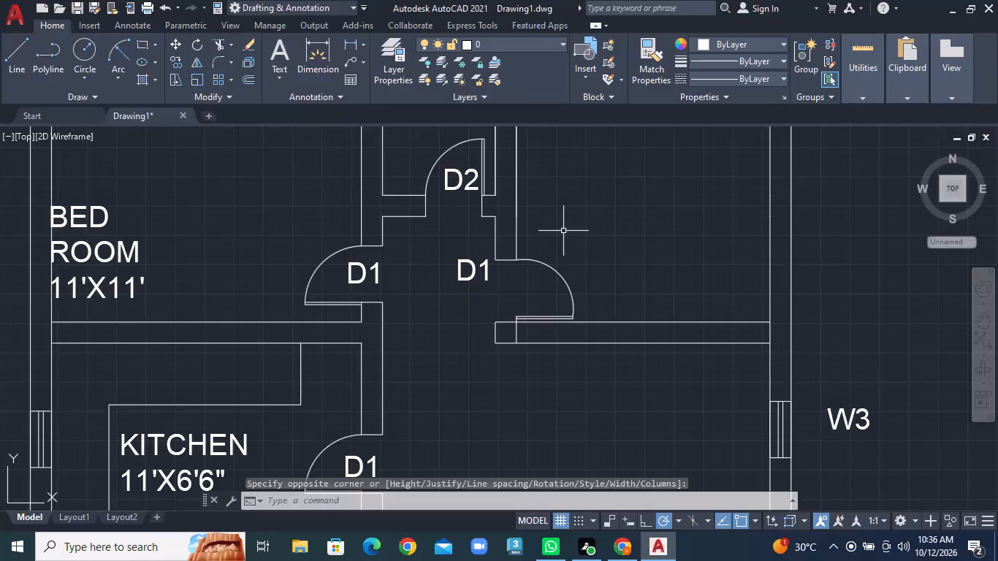
Add a 9" multiline text label reading BED ROOM in the room right of the central passage, above its D1 door swing.
scroll(563, 231, "up", 1)
right_click(563, 231)
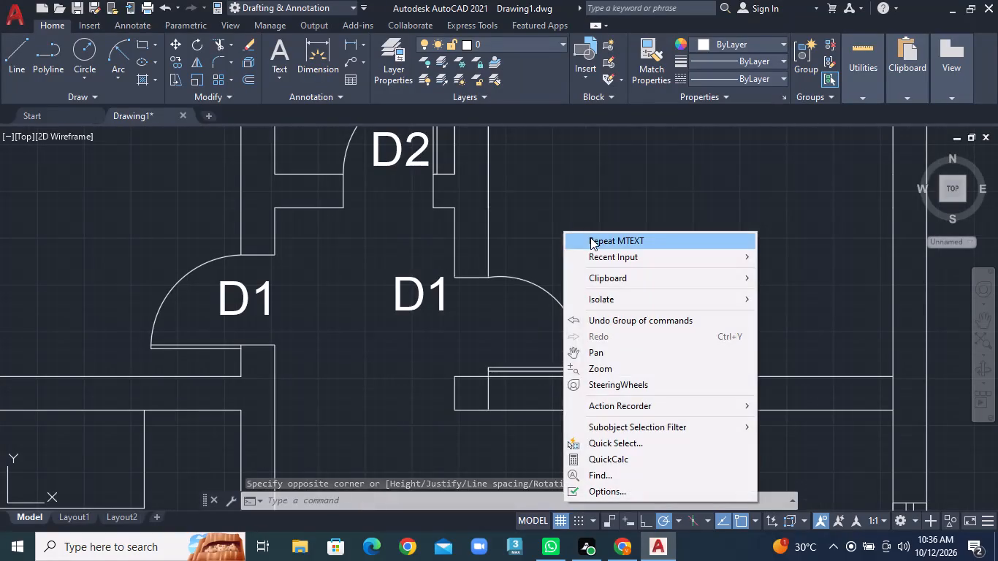
left_click(590, 237)
left_click(533, 220)
left_click(733, 294)
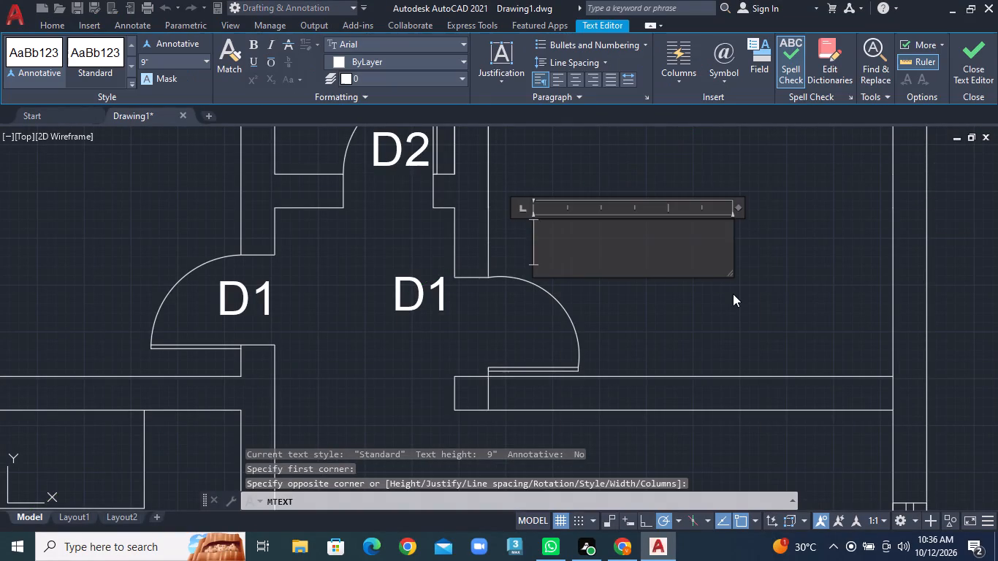
type("BED")
key("space")
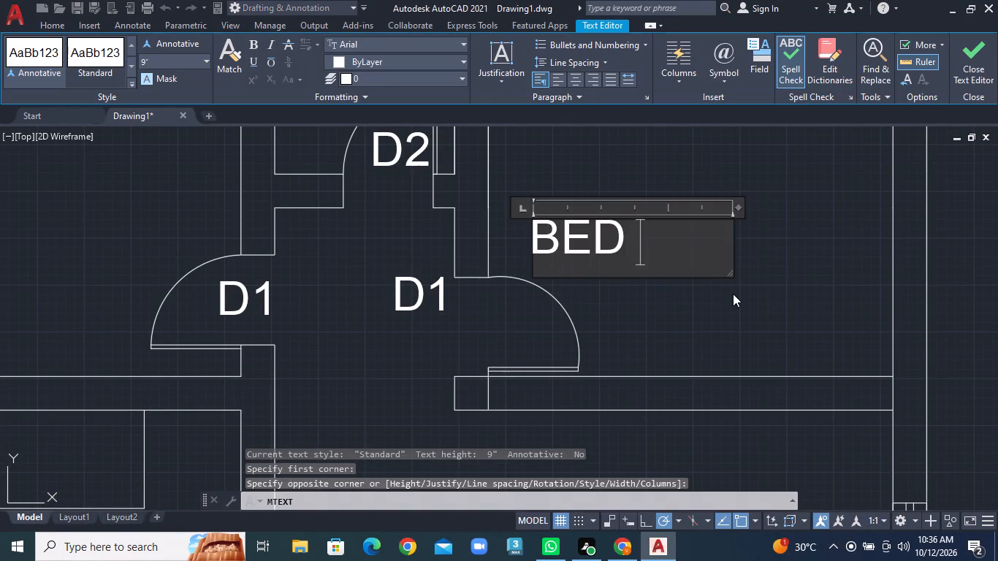
type("ROOM")
key("Return")
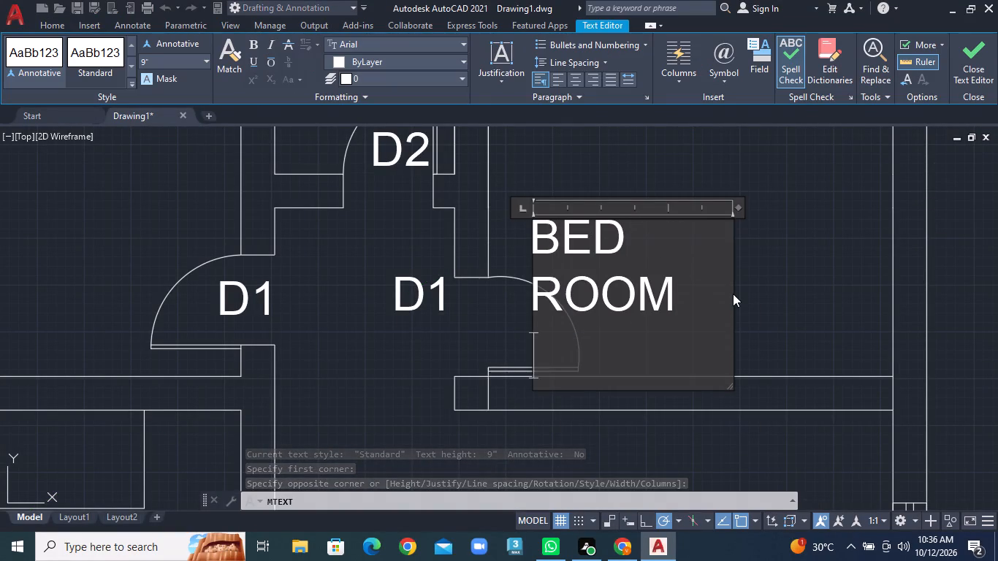
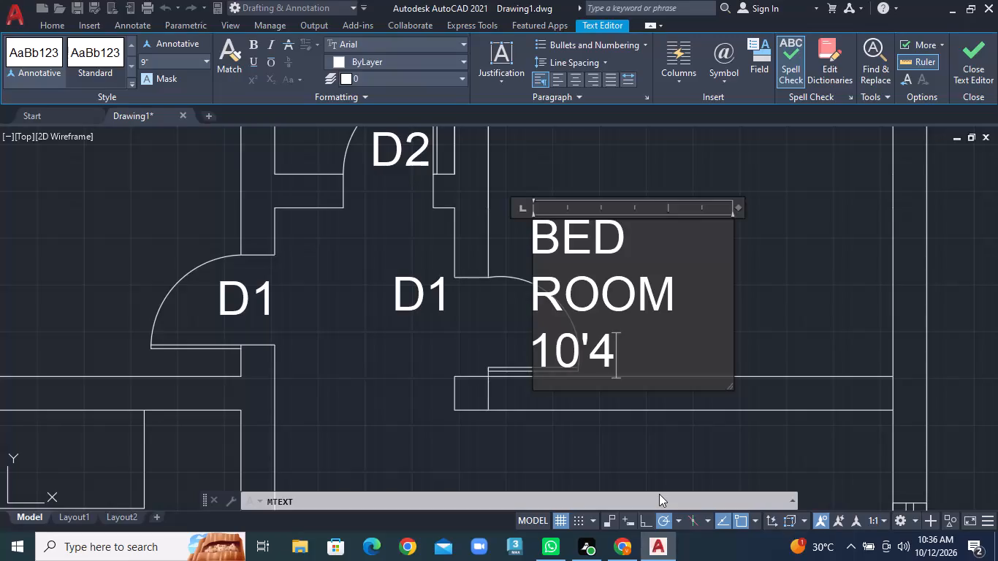
Continue the size line under BED ROOM in the open label with the X separator, reading 10'4"X.
type("X")
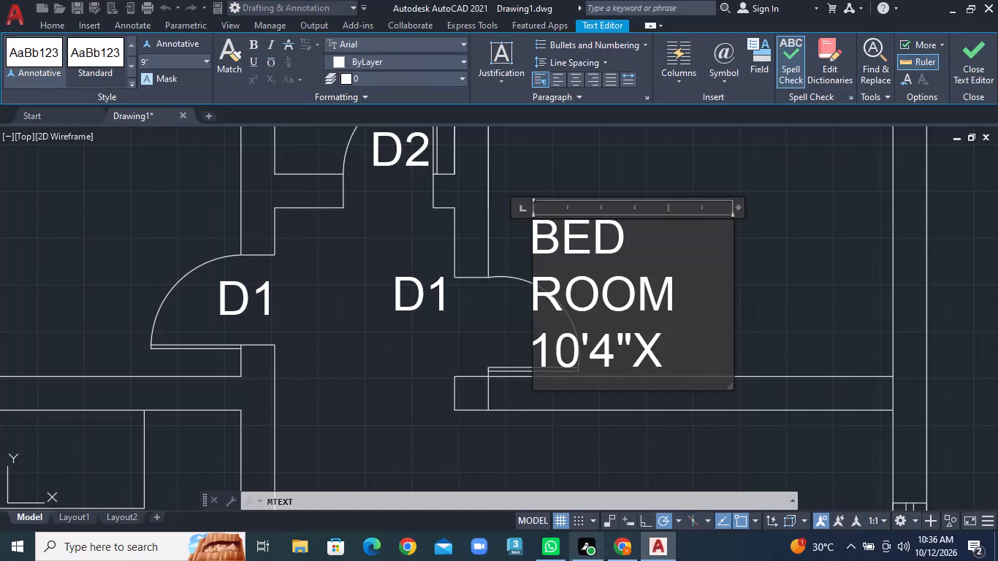
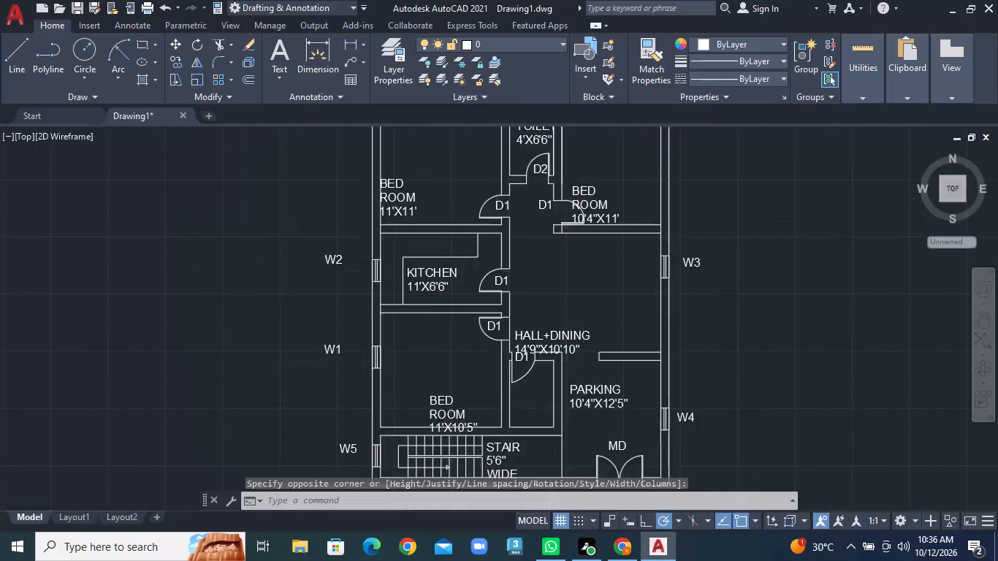
Add the multiline text label POOJA at 9" height inside the small room between the lower BED ROOM and PARKING.
scroll(579, 364, "up", 4)
middle_click_drag(568, 367, 639, 277)
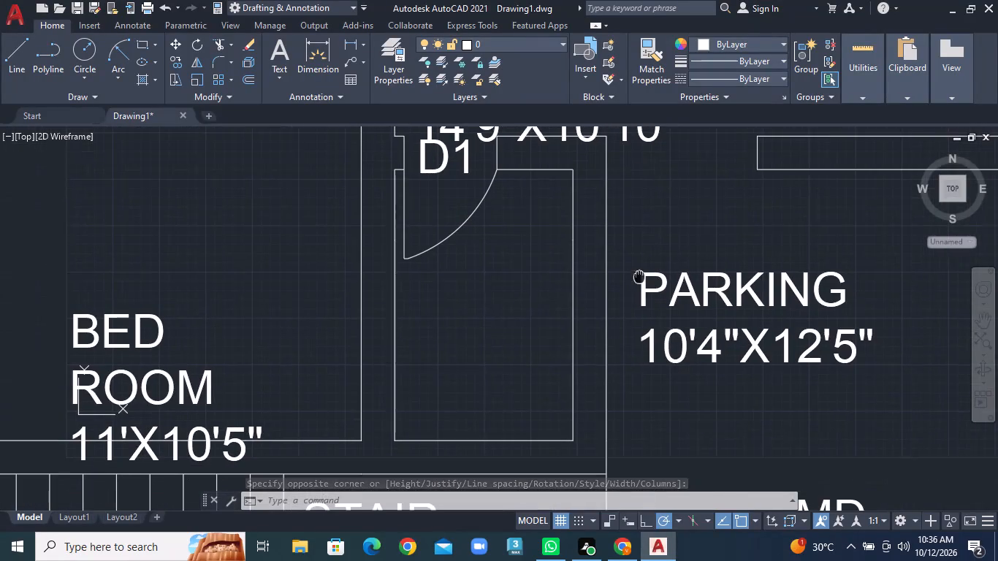
key("m")
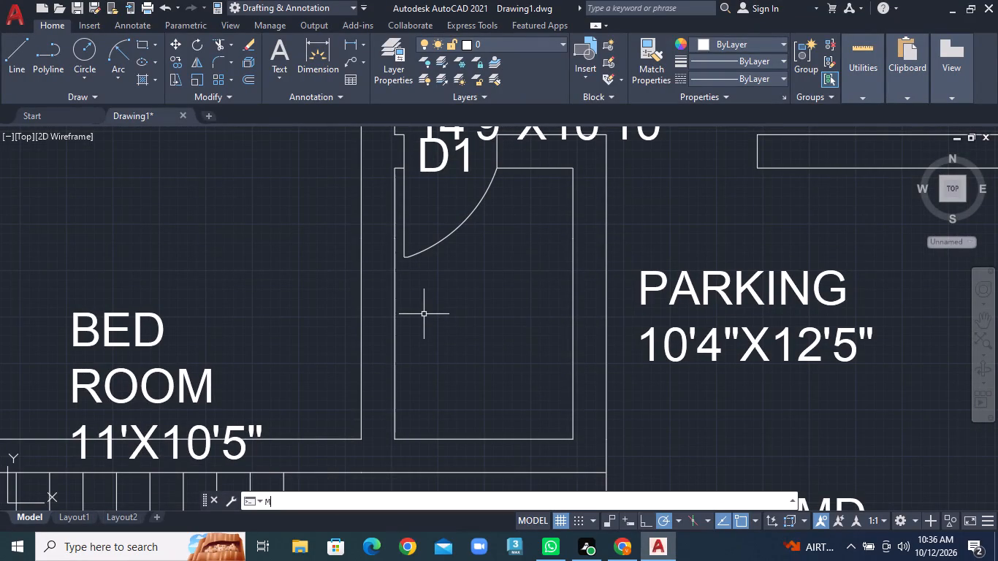
key("t")
key("Return")
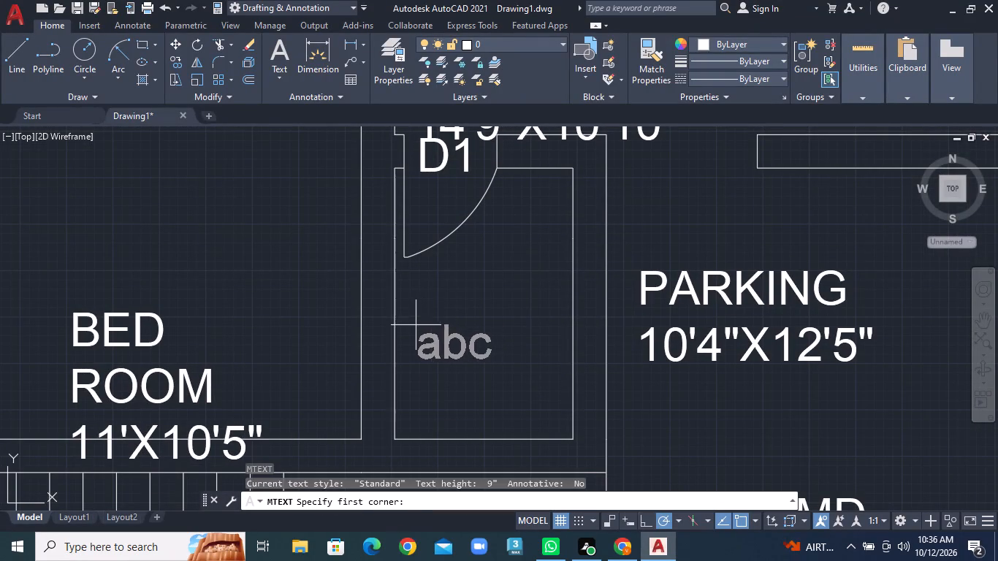
left_click(412, 319)
left_click(535, 358)
type("POOJ")
key("a")
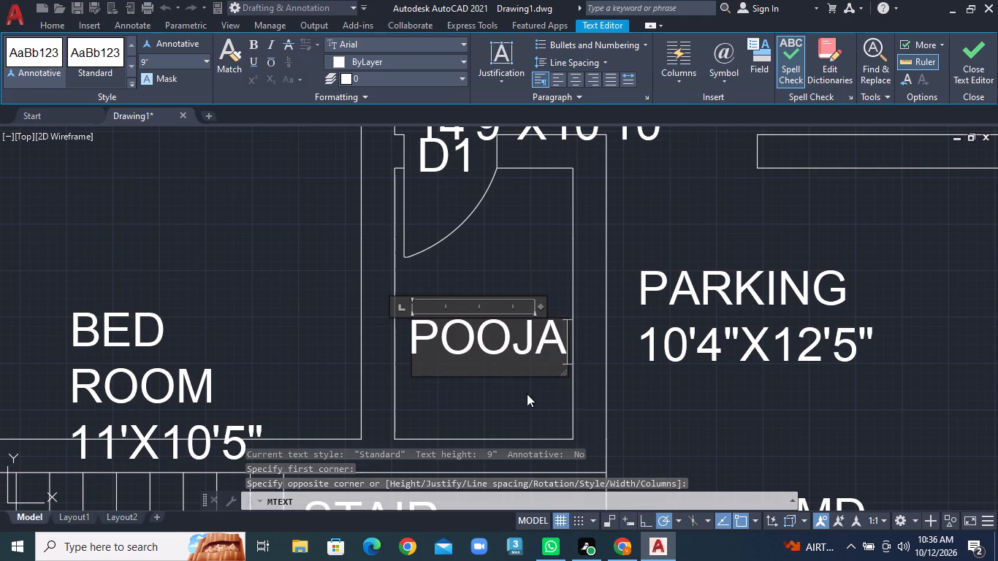
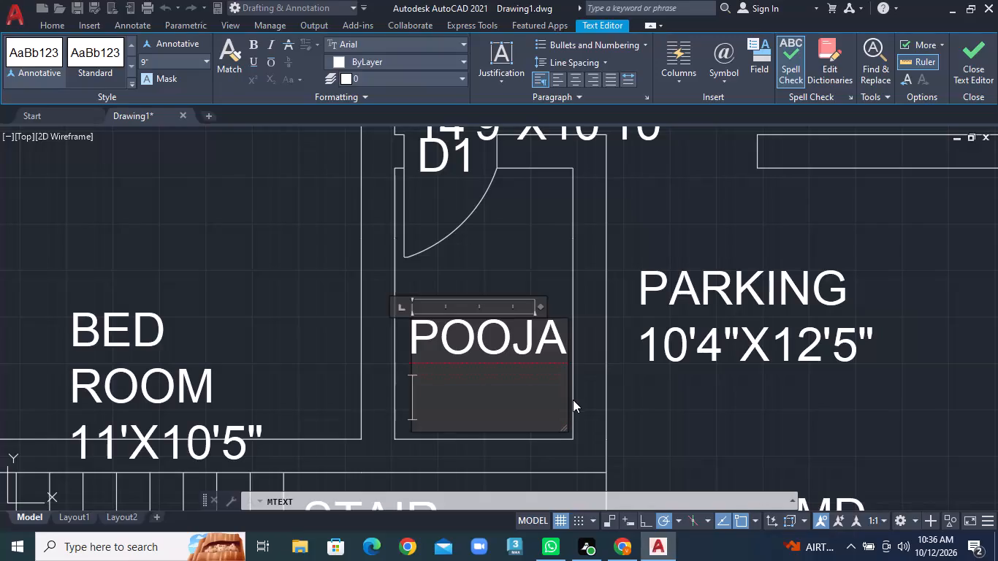
Begin the room size on the line below POOJA with 4'.
key("4")
key("apostrophe")
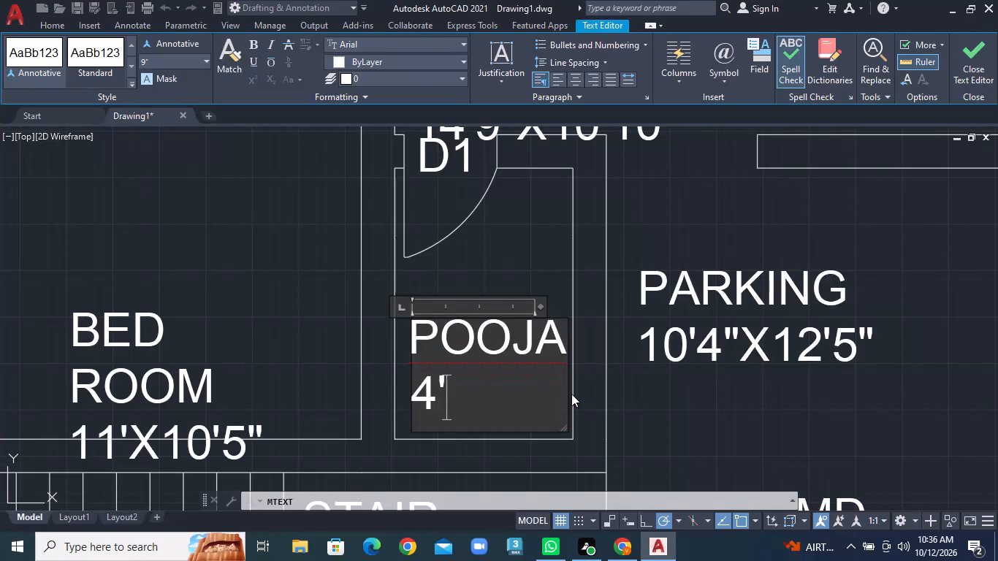
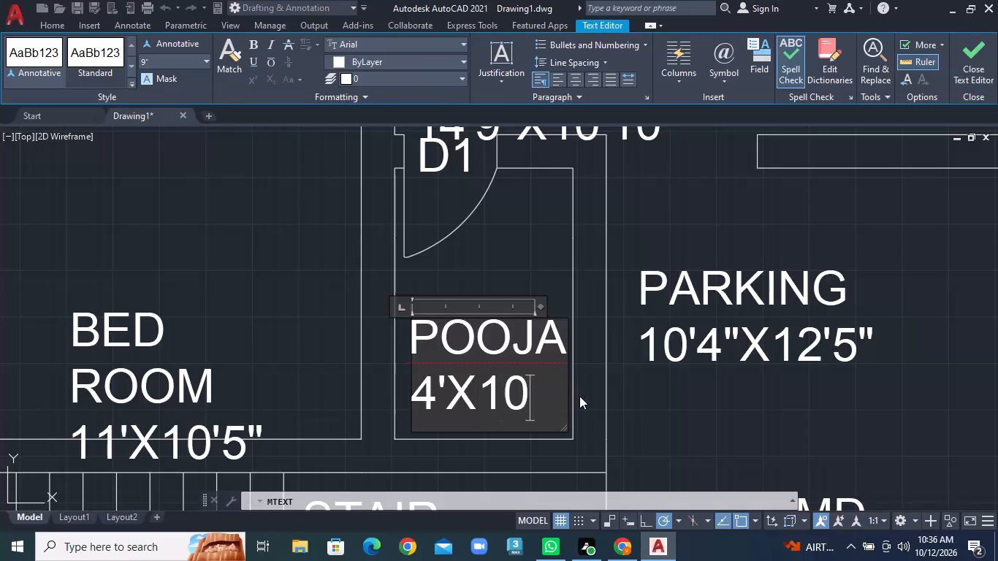
Complete the room size below POOJA to read 4'X10'4" and finish the text.
key("apostrophe")
key("4")
key("shift+quotedbl")
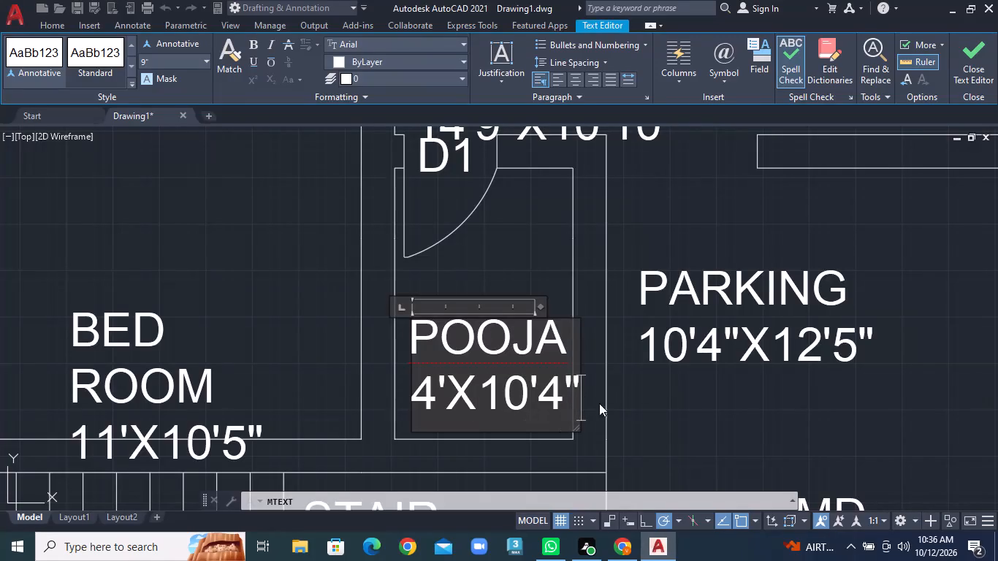
left_click(676, 403)
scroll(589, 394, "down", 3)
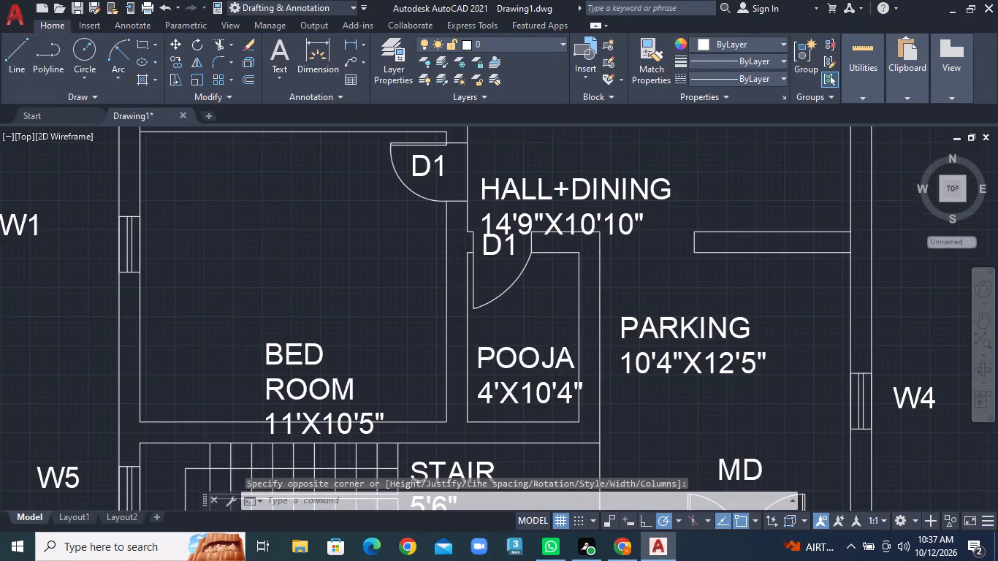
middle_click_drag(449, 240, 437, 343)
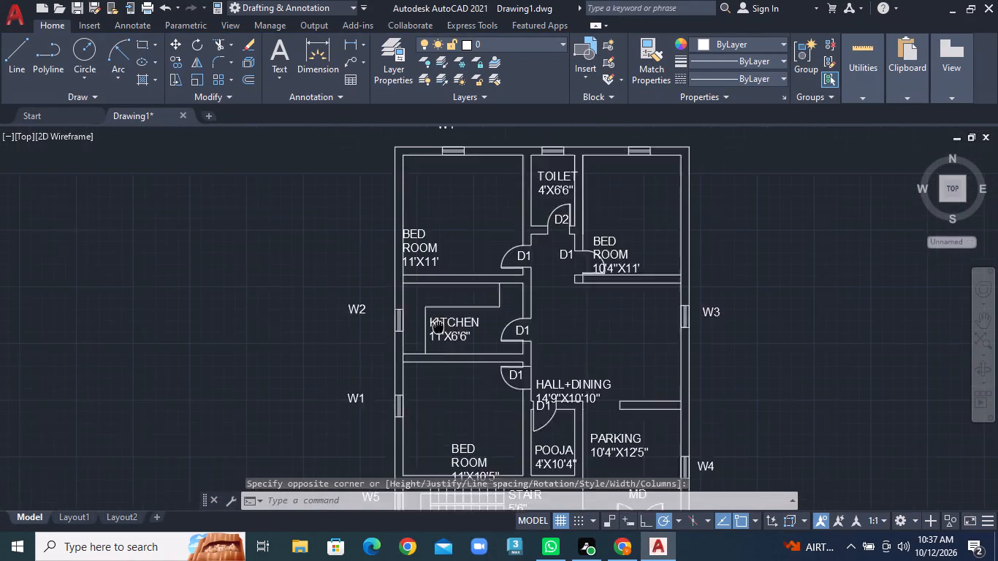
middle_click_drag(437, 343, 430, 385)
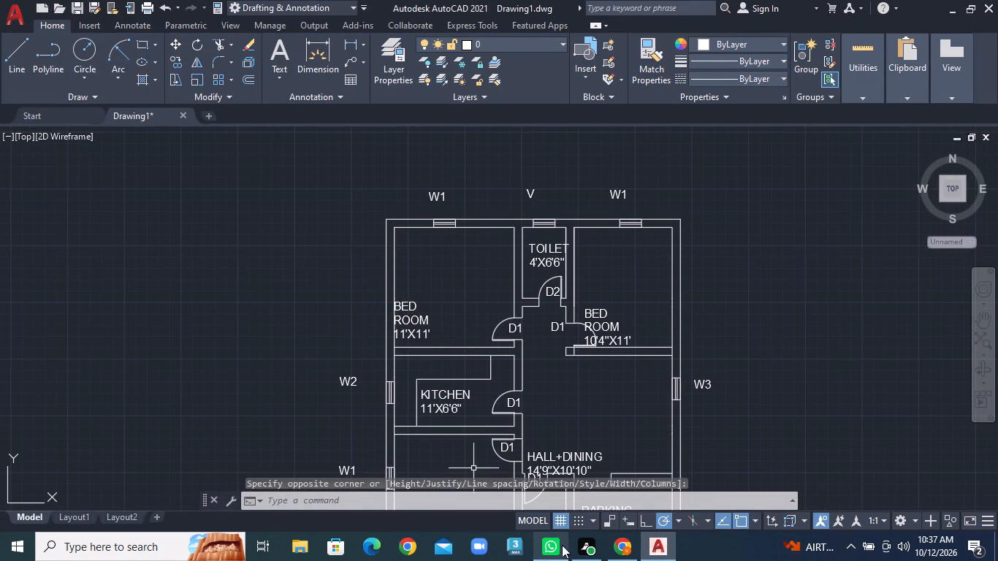
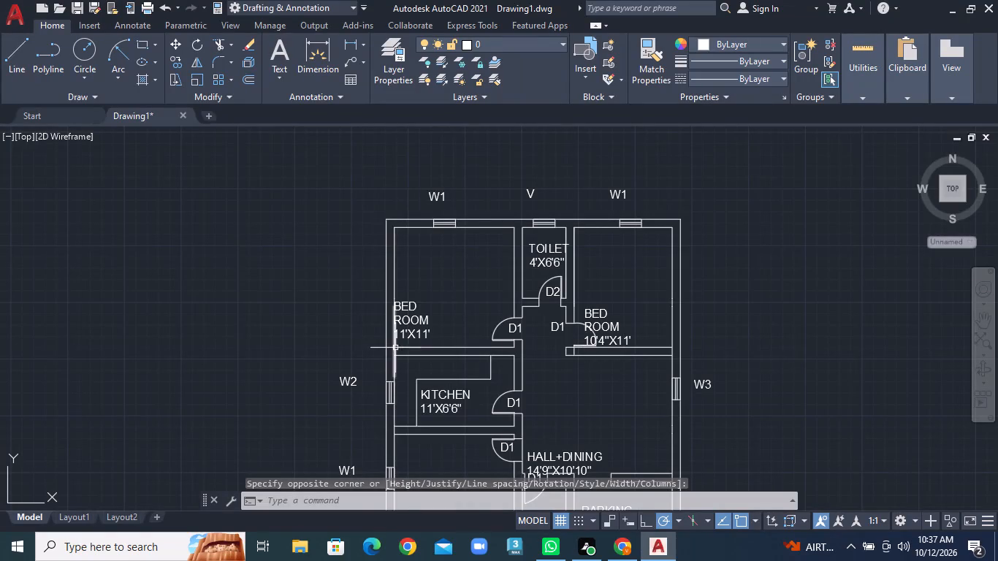
Open DesignCenter and display the blocks contained in the Kitchens.dwg sample drawing.
left_click(414, 503)
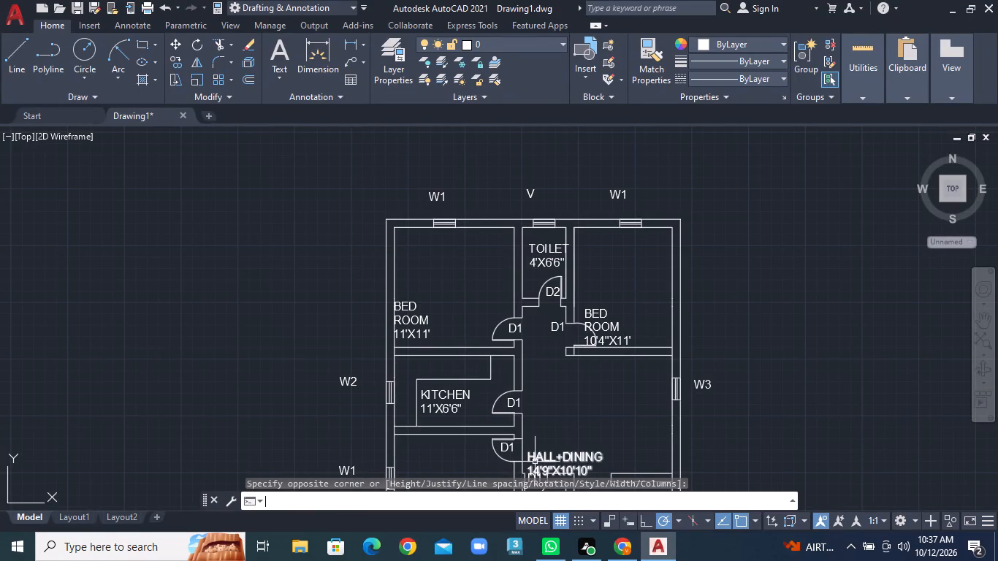
type("ADC")
left_click(370, 410)
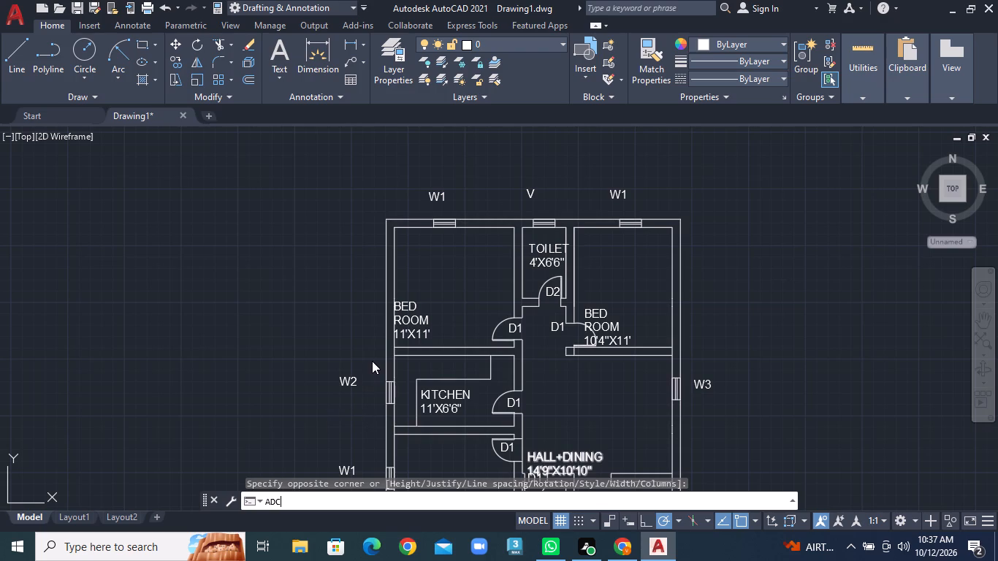
key("Return")
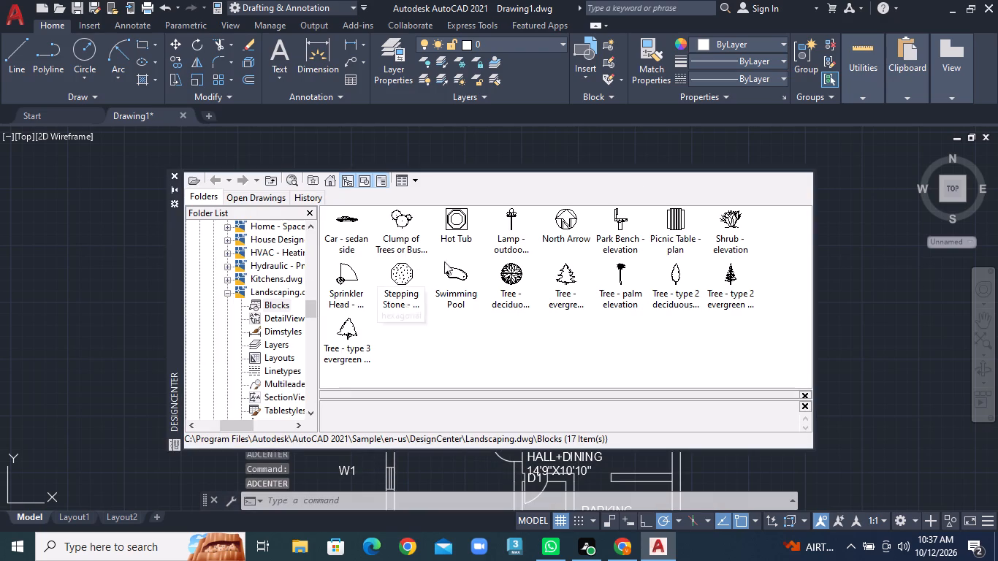
left_click(269, 280)
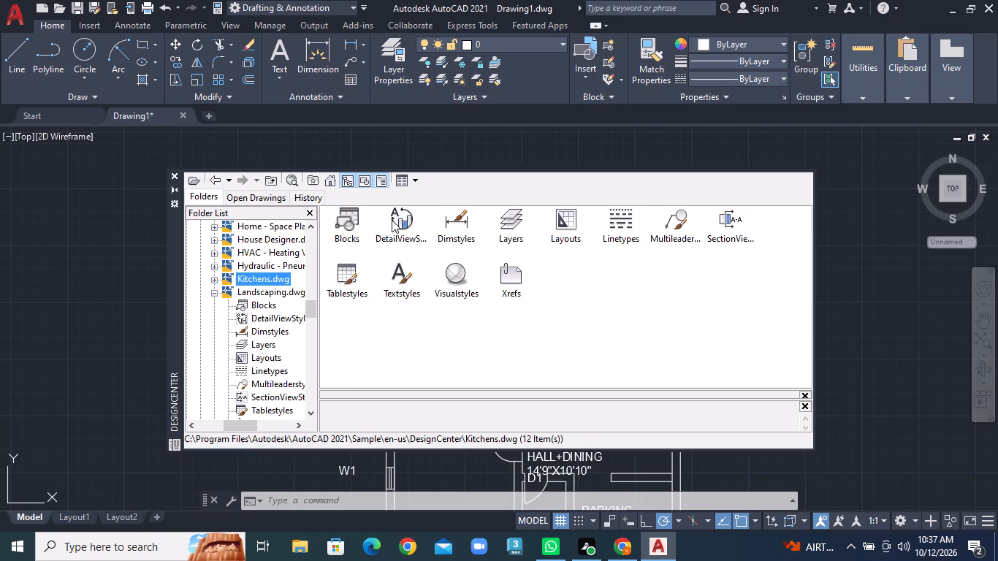
double_click(356, 229)
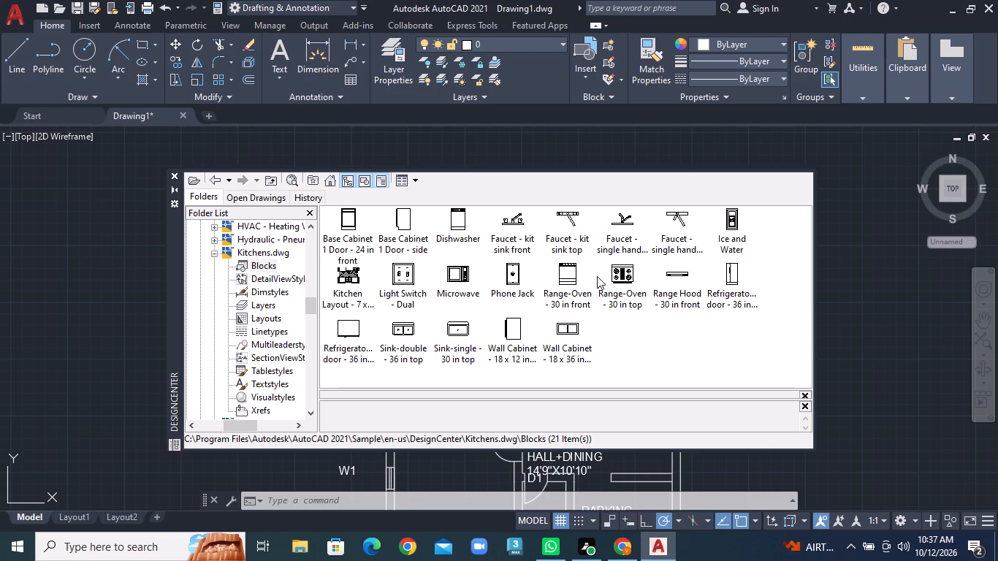
Display the blocks of the House Designer.dwg sample drawing in DesignCenter.
scroll(274, 321, "up", 1)
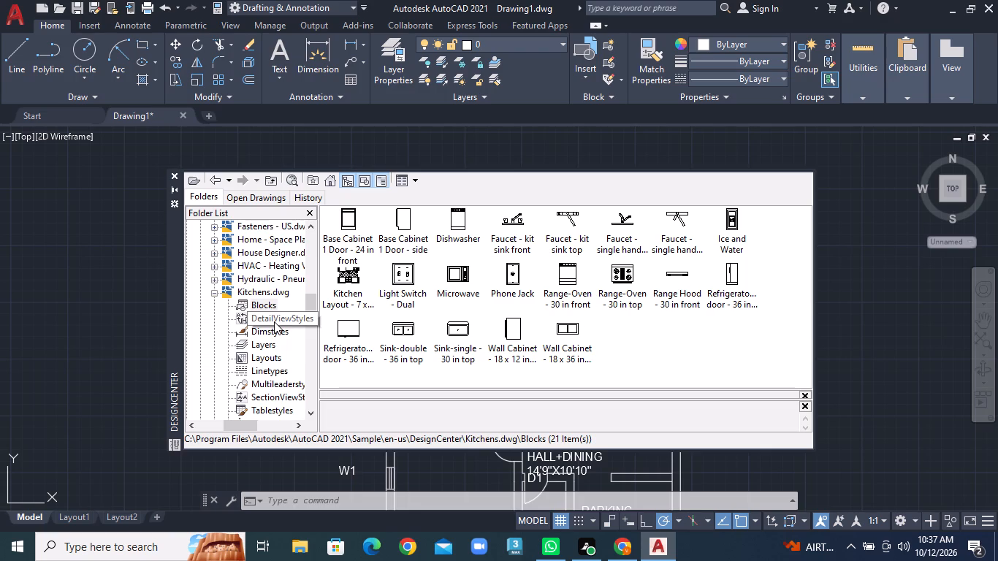
double_click(269, 254)
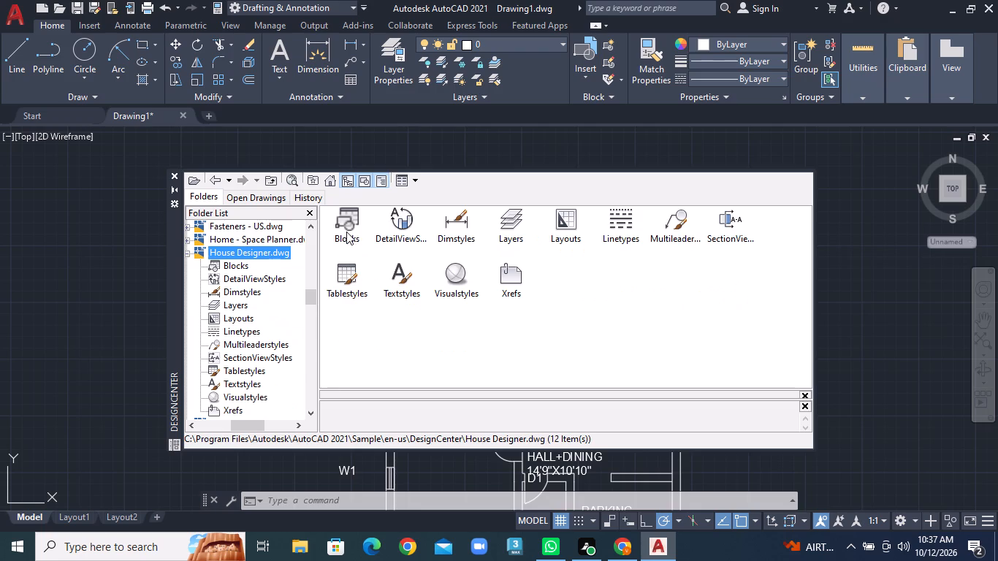
double_click(347, 229)
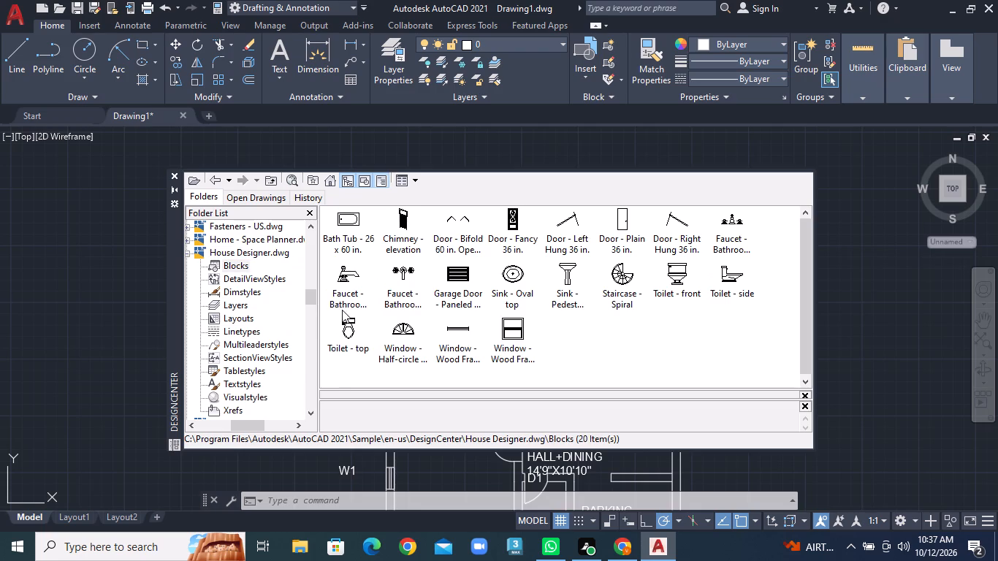
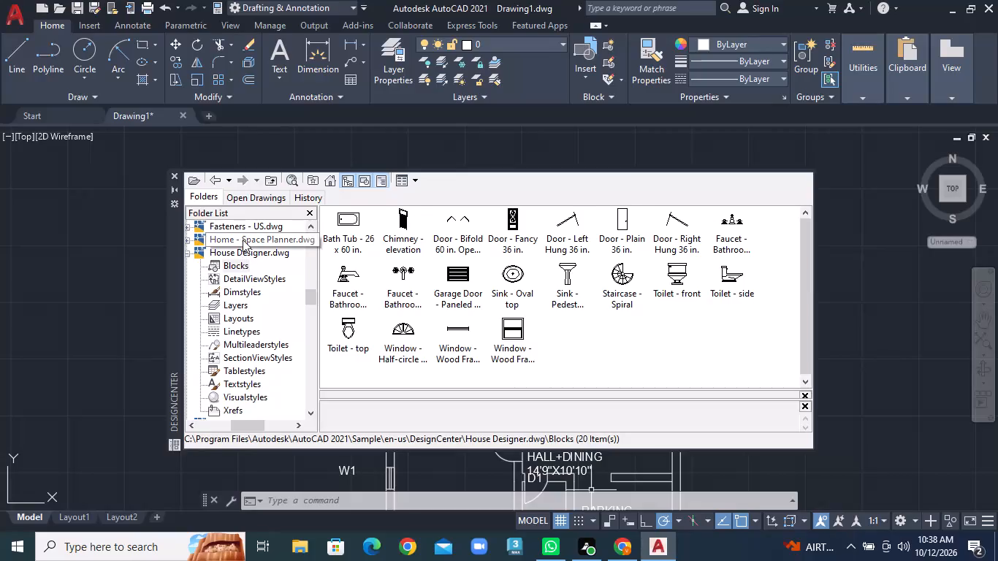
Display the blocks of the Home - Space Planner.dwg sample drawing in DesignCenter.
double_click(243, 240)
double_click(344, 221)
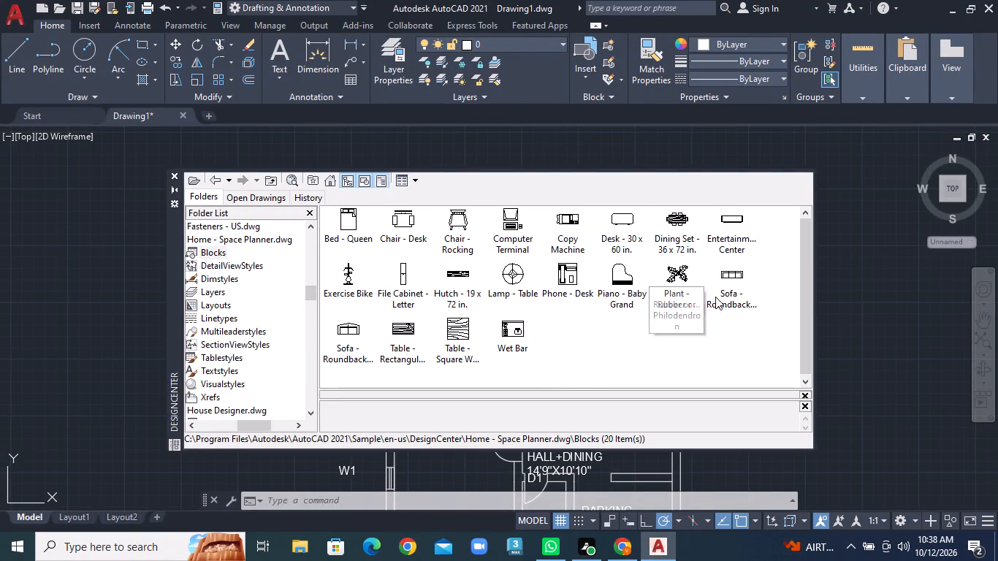
Insert three Bed - Queen blocks into the empty space above the floor plan, one on the west side and two on the east.
left_click_drag(348, 216, 907, 384)
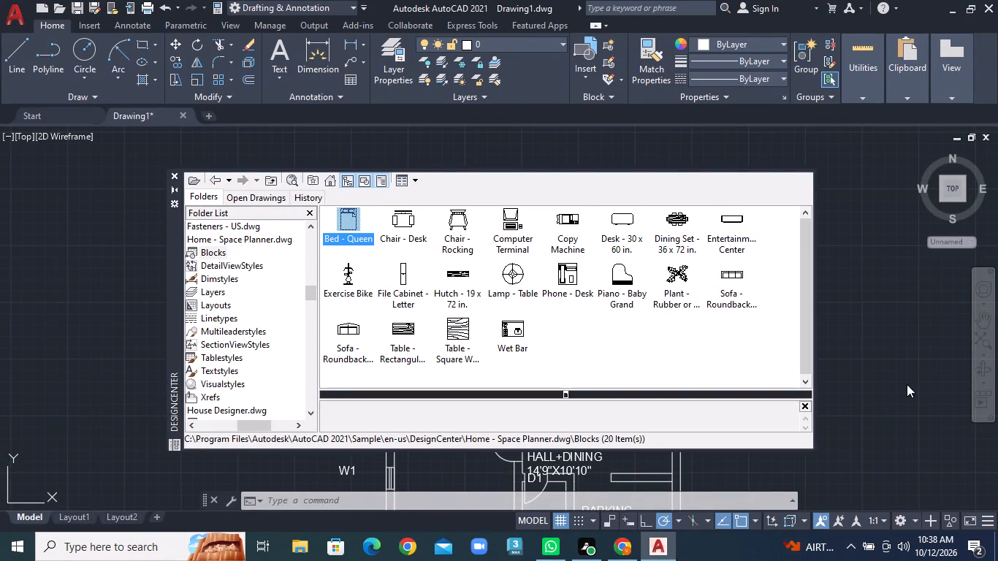
left_click_drag(907, 384, 902, 365)
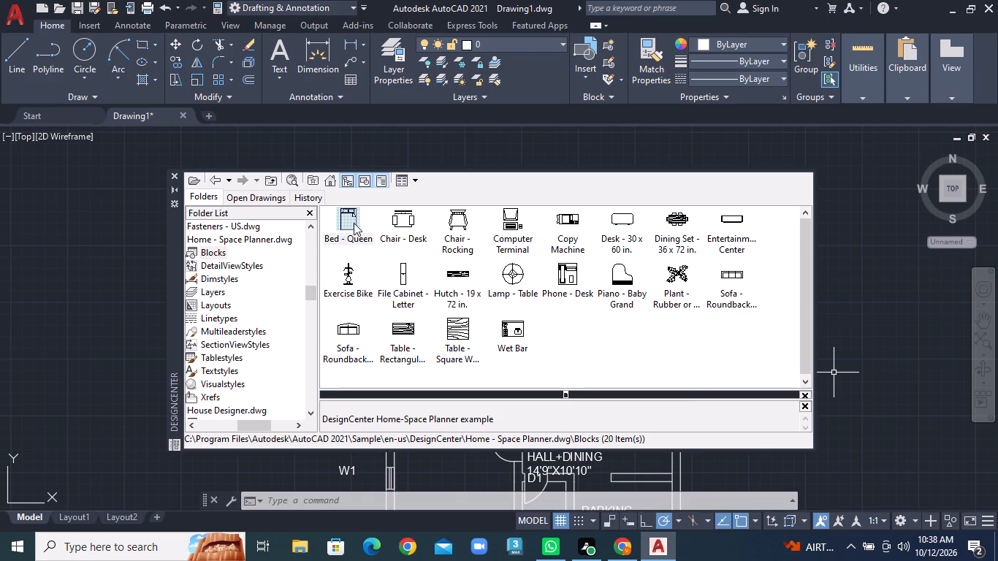
left_click_drag(354, 223, 219, 272)
left_click_drag(349, 218, 275, 270)
left_click_drag(275, 270, 80, 270)
left_click_drag(352, 210, 571, 341)
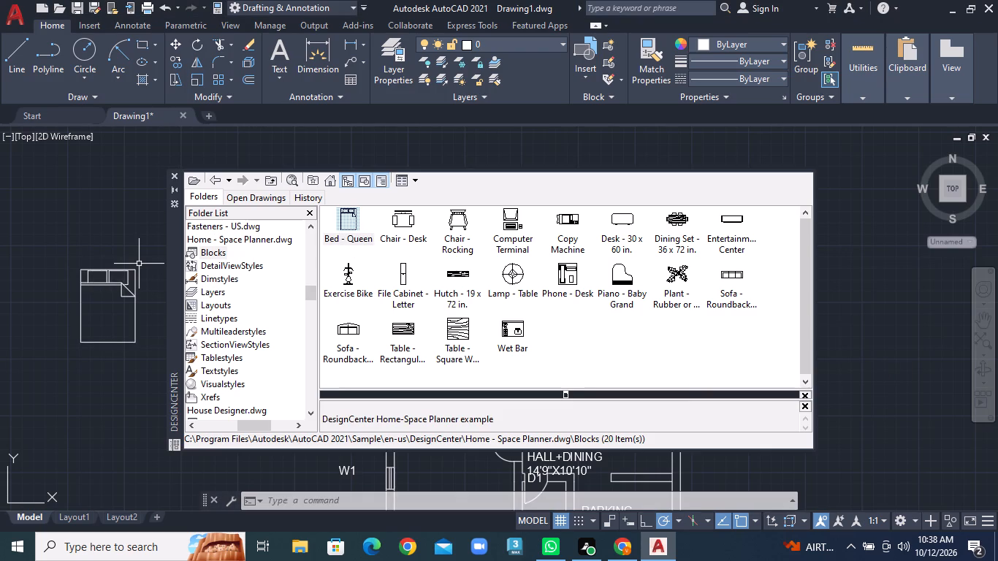
left_click_drag(571, 341, 869, 313)
left_click_drag(349, 213, 445, 245)
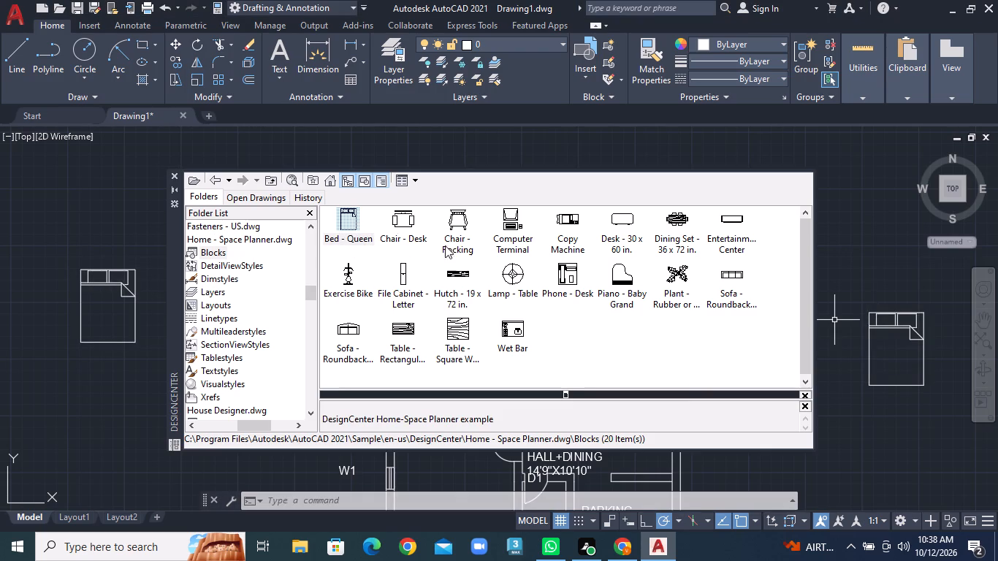
left_click_drag(445, 245, 853, 211)
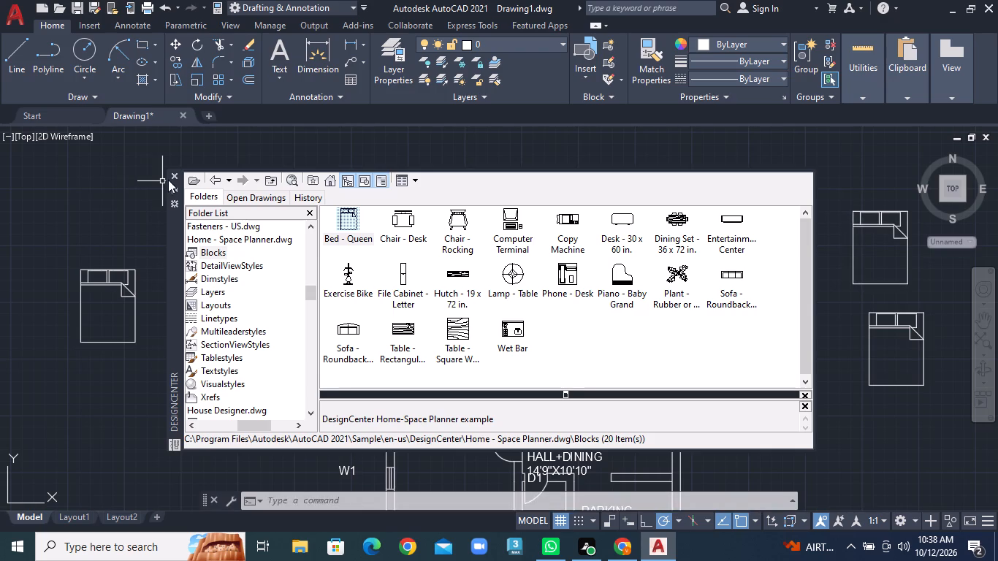
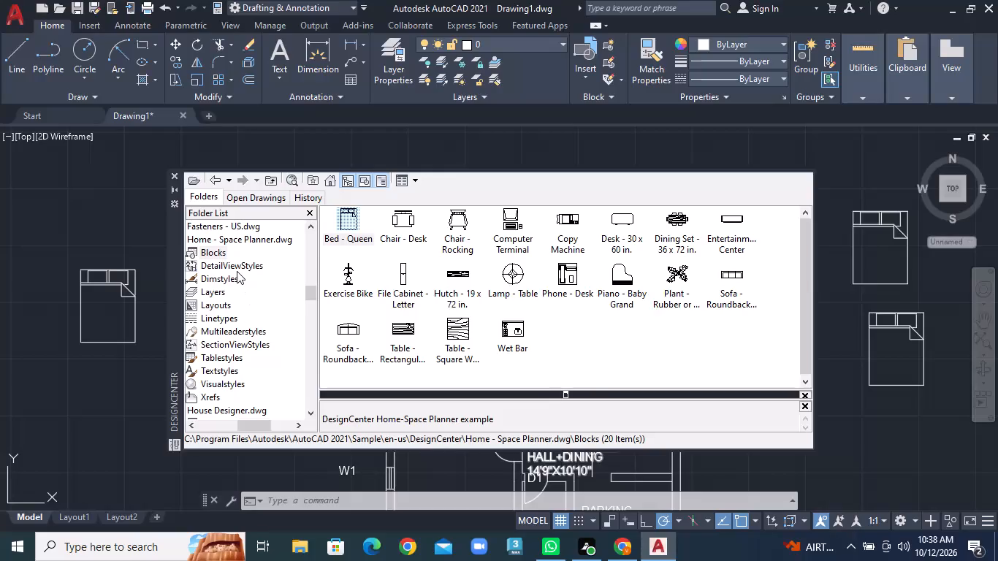
Display the blocks of the Kitchens.dwg sample drawing in DesignCenter.
scroll(237, 271, "up", 1)
scroll(230, 290, "down", 1)
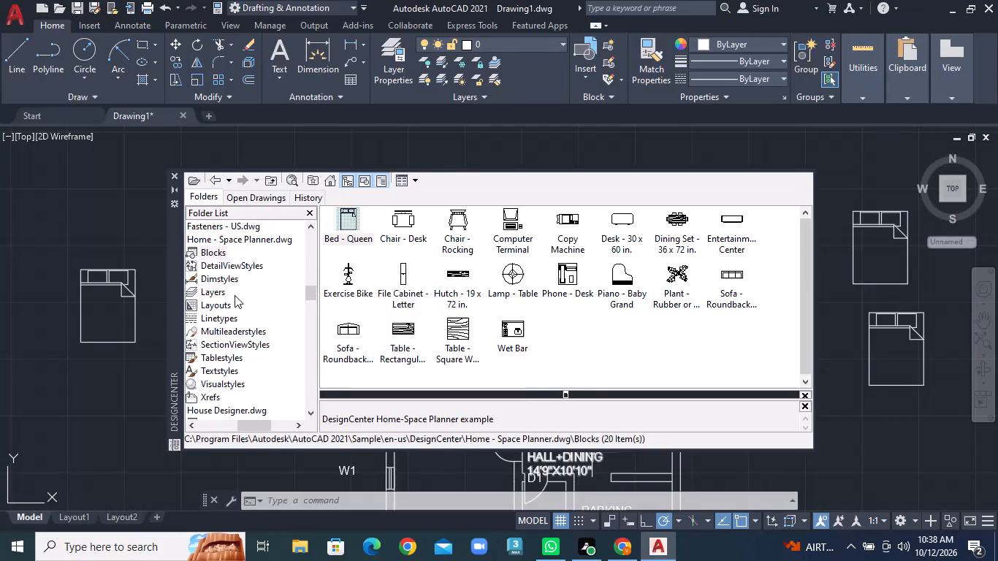
scroll(237, 300, "down", 1)
scroll(237, 371, "down", 2)
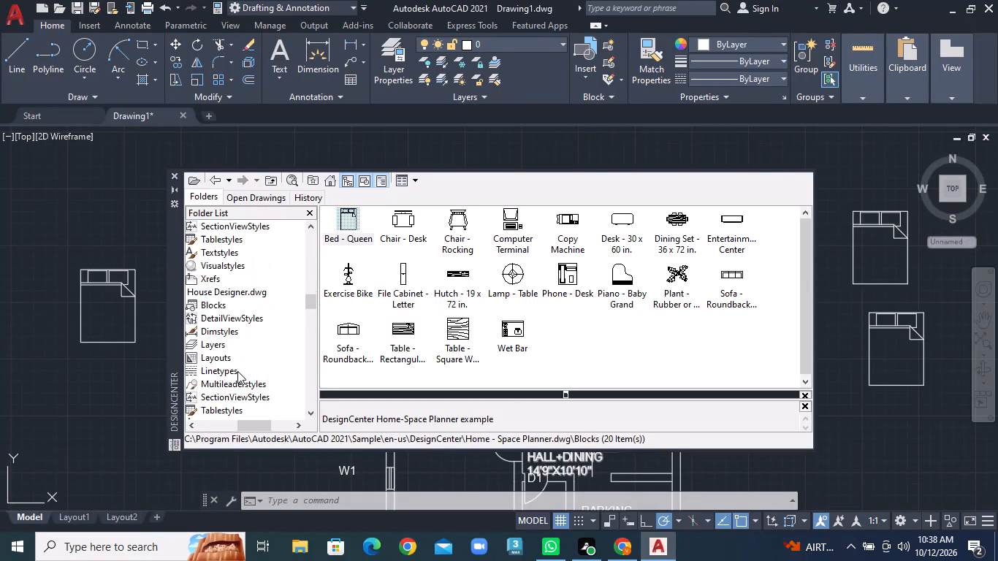
scroll(237, 371, "down", 1)
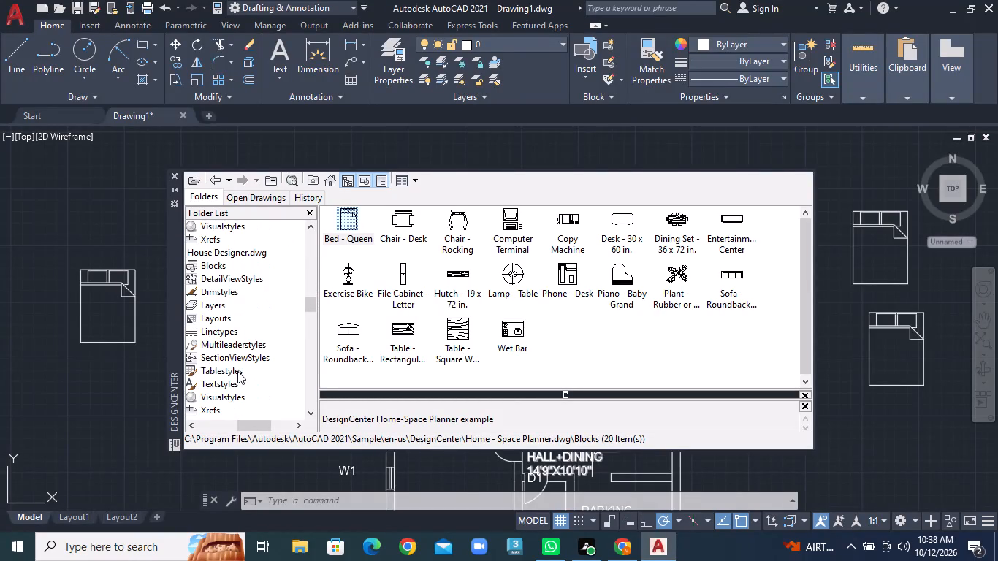
scroll(238, 368, "down", 2)
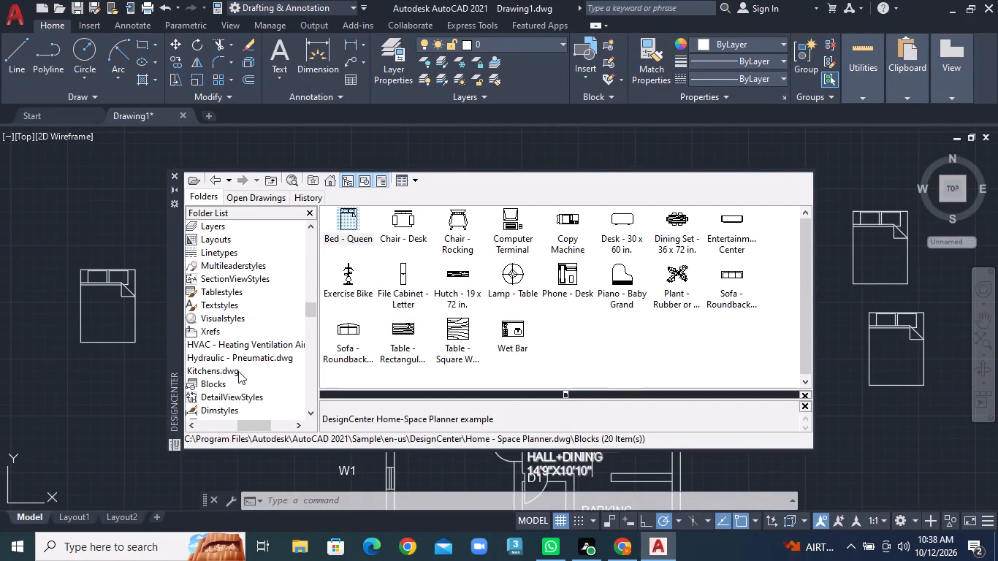
double_click(238, 371)
double_click(218, 373)
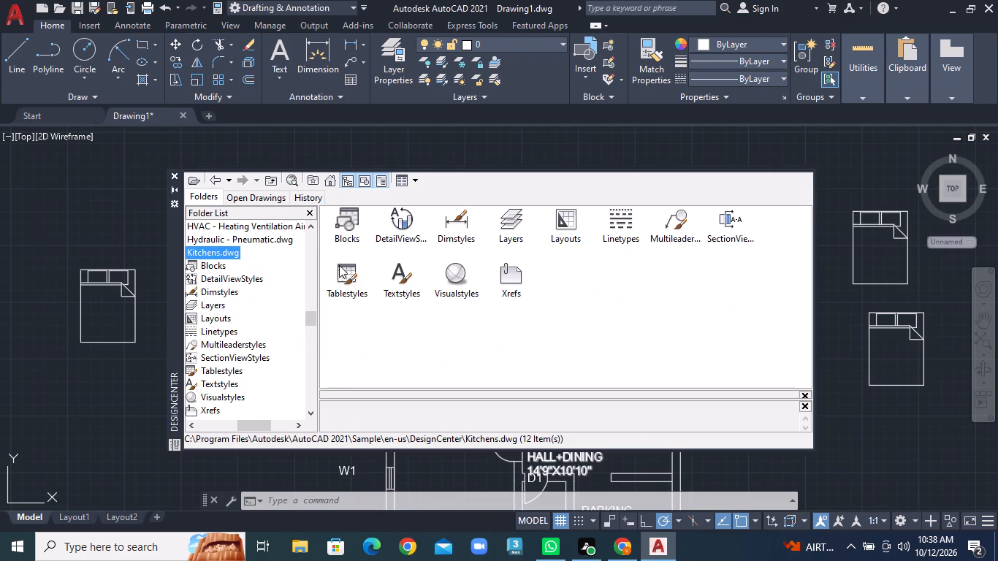
double_click(357, 222)
Insert the Microwave and Range-Oven - 30 in top blocks into the empty space just south of the two eastern beds.
left_click_drag(458, 275, 870, 422)
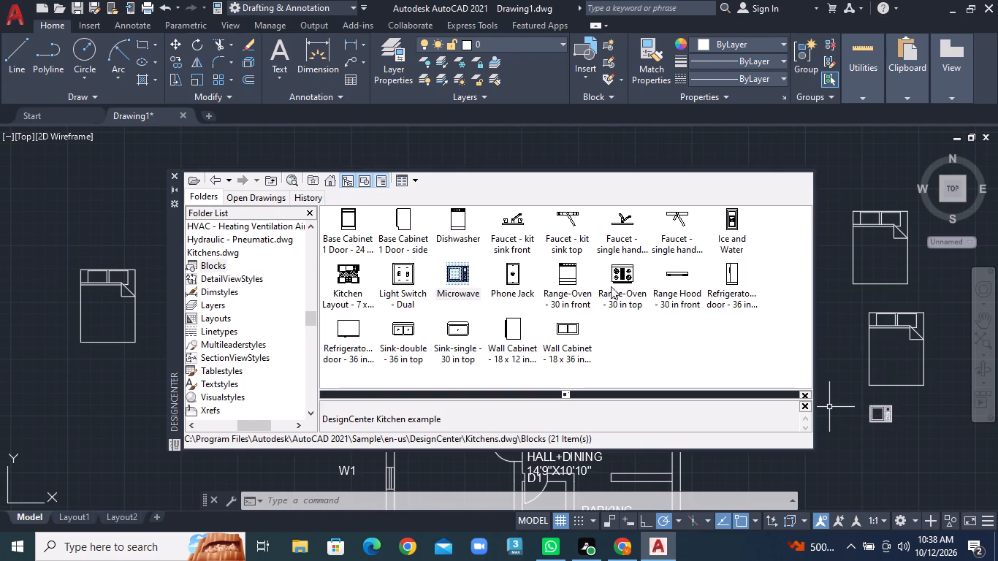
left_click_drag(616, 276, 882, 468)
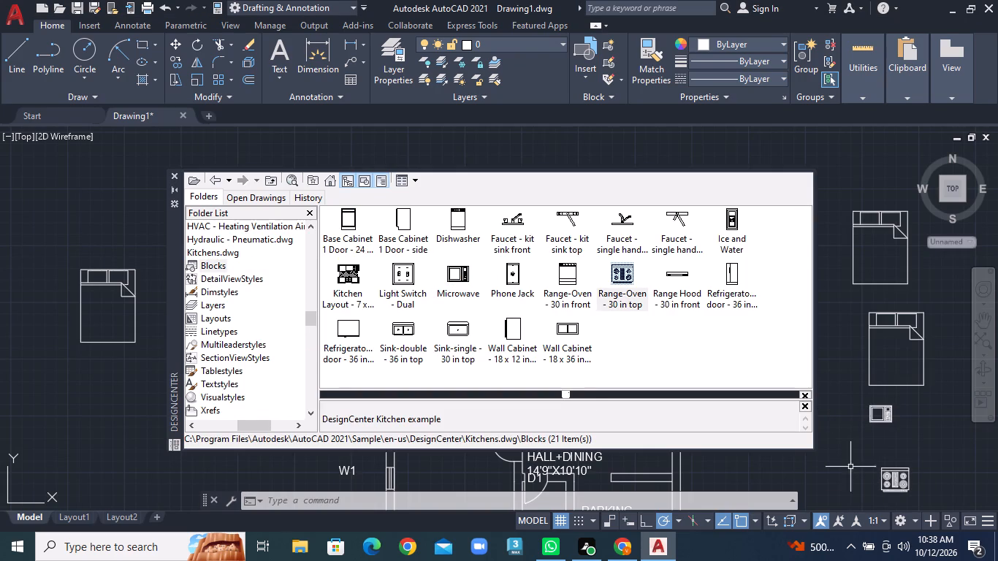
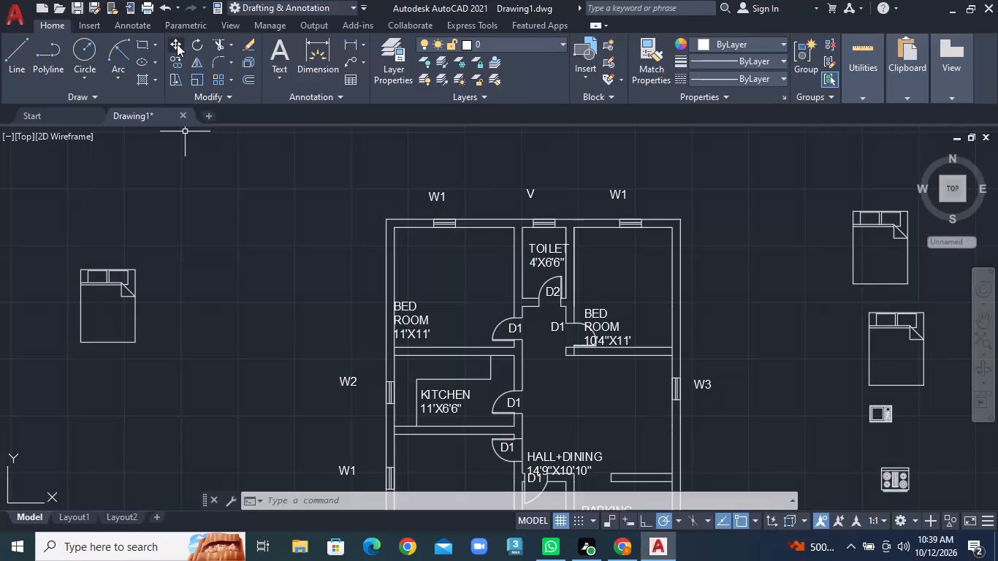
Move the bed block west of the floor plan into the 11'X11' bedroom, with its head near the north wall below window W1.
left_click(176, 45)
left_click(31, 251)
left_click(207, 408)
right_click(198, 344)
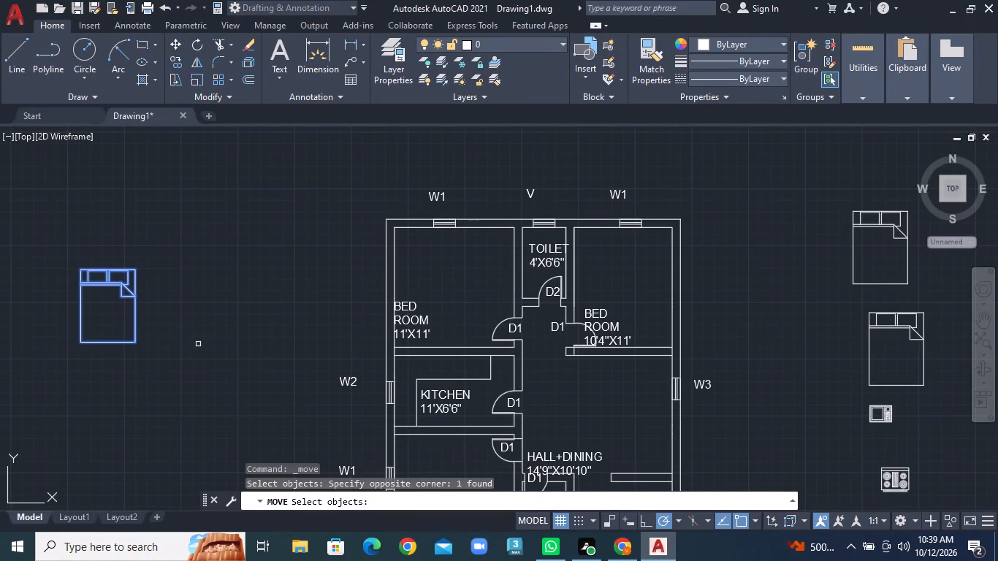
left_click(75, 270)
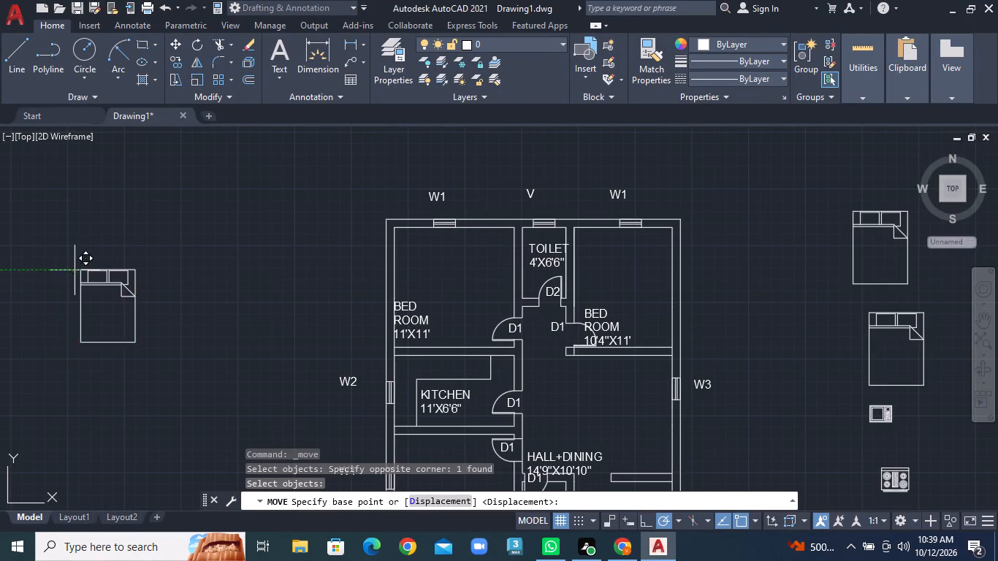
scroll(407, 246, "up", 1)
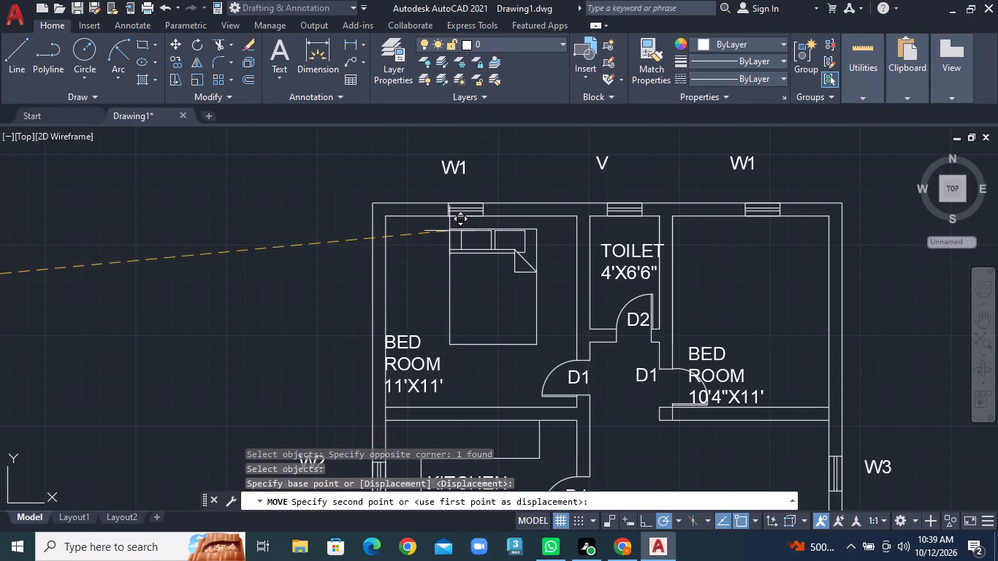
left_click(449, 225)
Move the northernmost bed block east of the plan into the 10'4"X11' bedroom, with its head near the north wall.
scroll(585, 300, "down", 1)
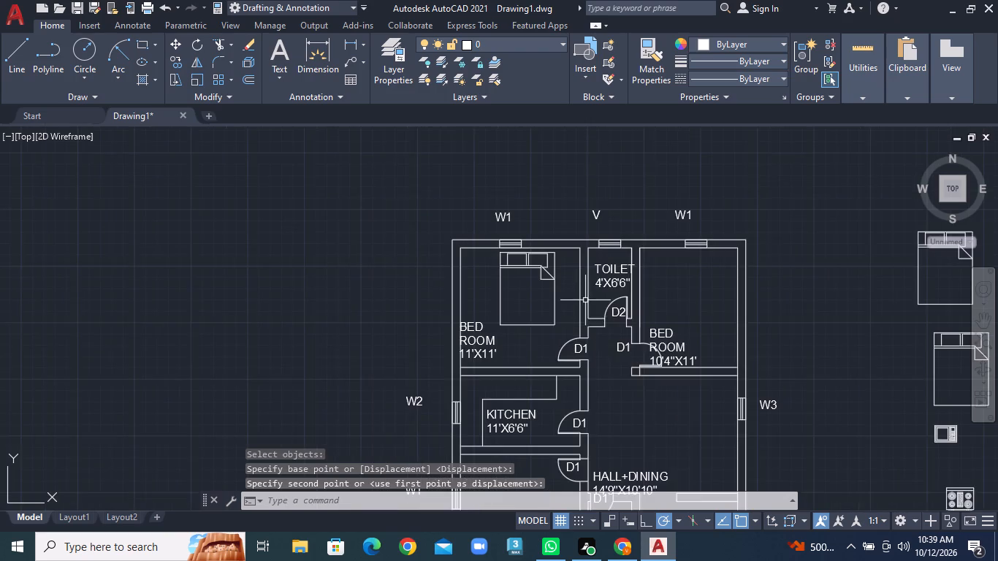
middle_click_drag(633, 346, 314, 320)
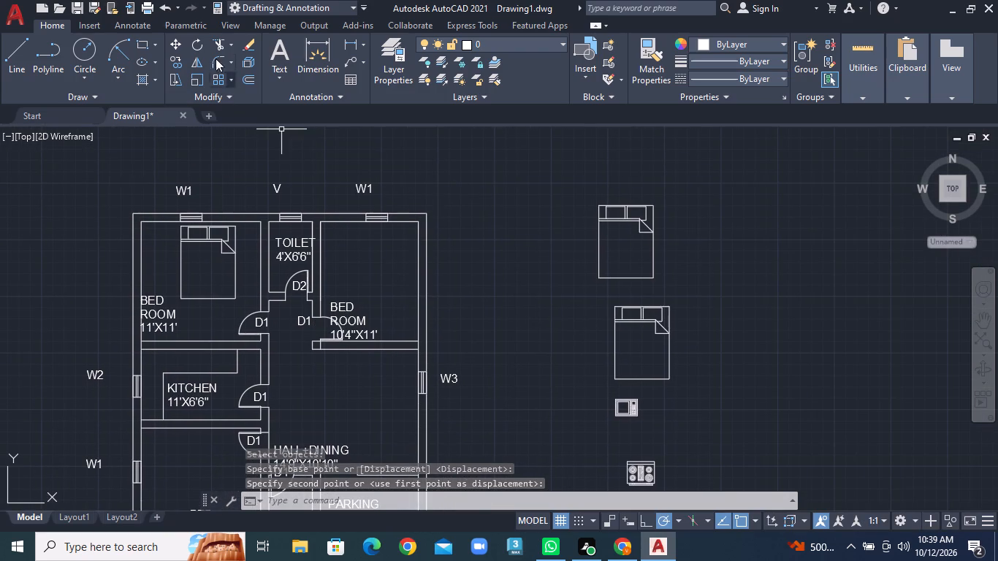
left_click(175, 43)
left_click(578, 184)
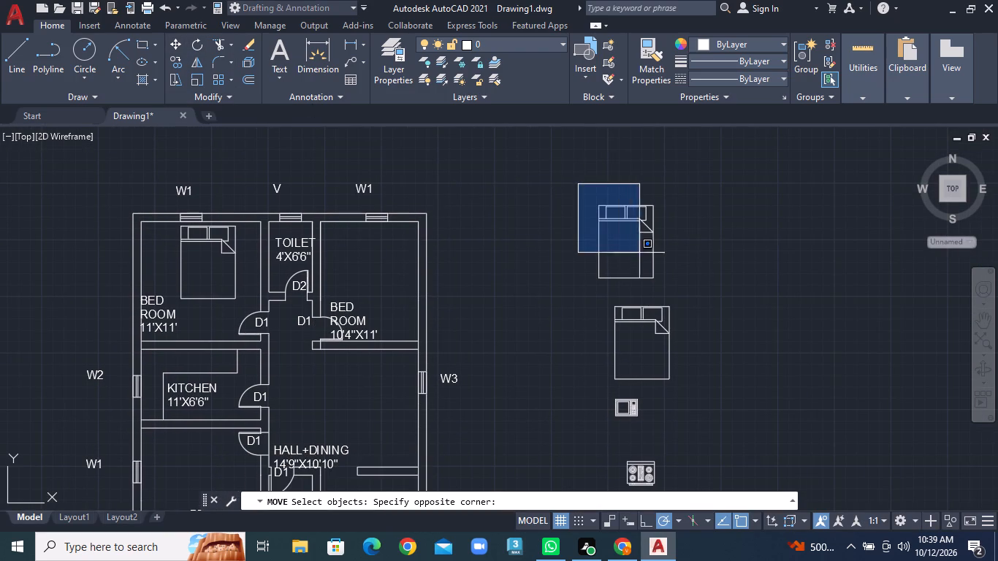
left_click(703, 291)
right_click(703, 288)
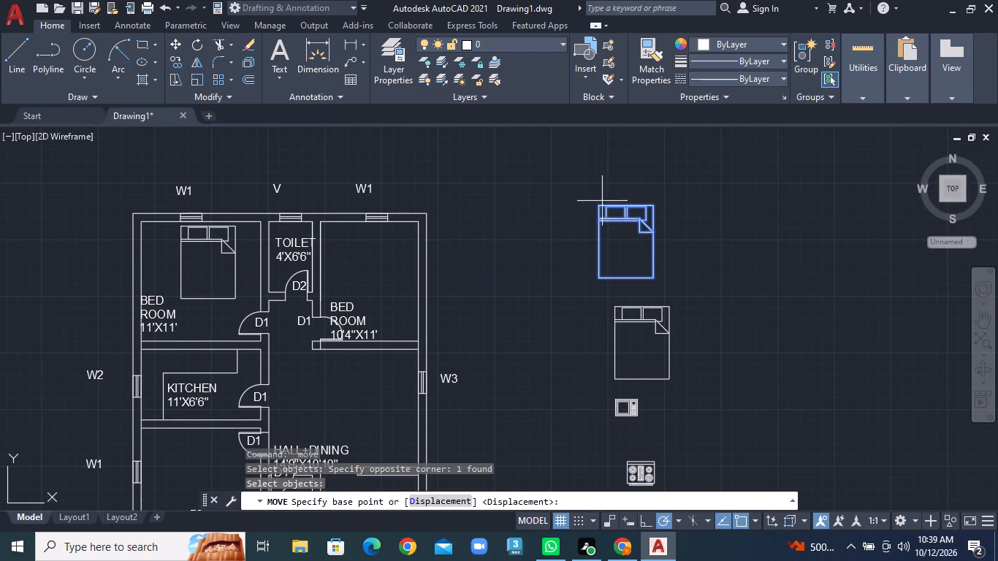
left_click(597, 207)
scroll(348, 238, "up", 1)
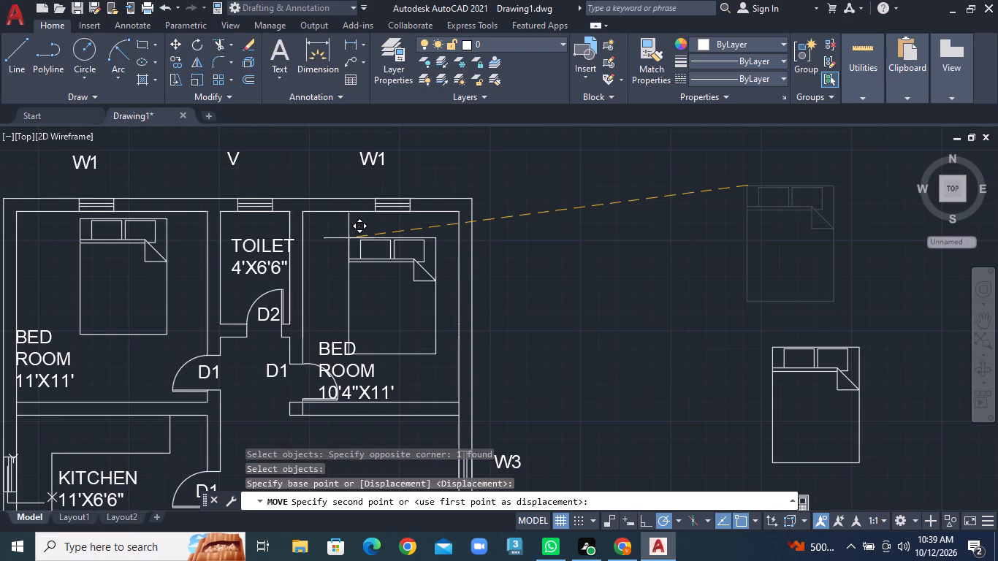
left_click(349, 219)
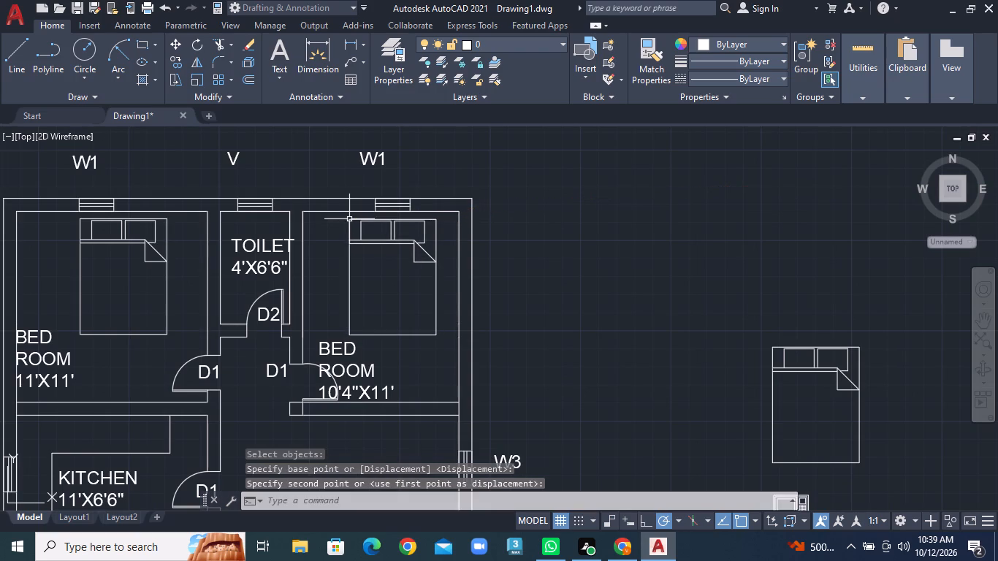
scroll(473, 305, "down", 1)
middle_click_drag(490, 382, 515, 205)
scroll(560, 258, "down", 1)
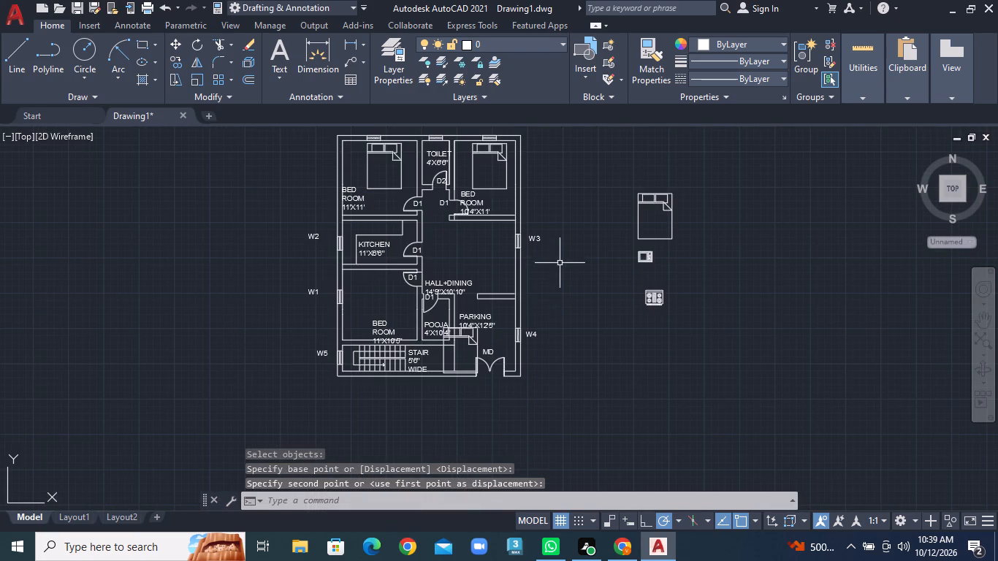
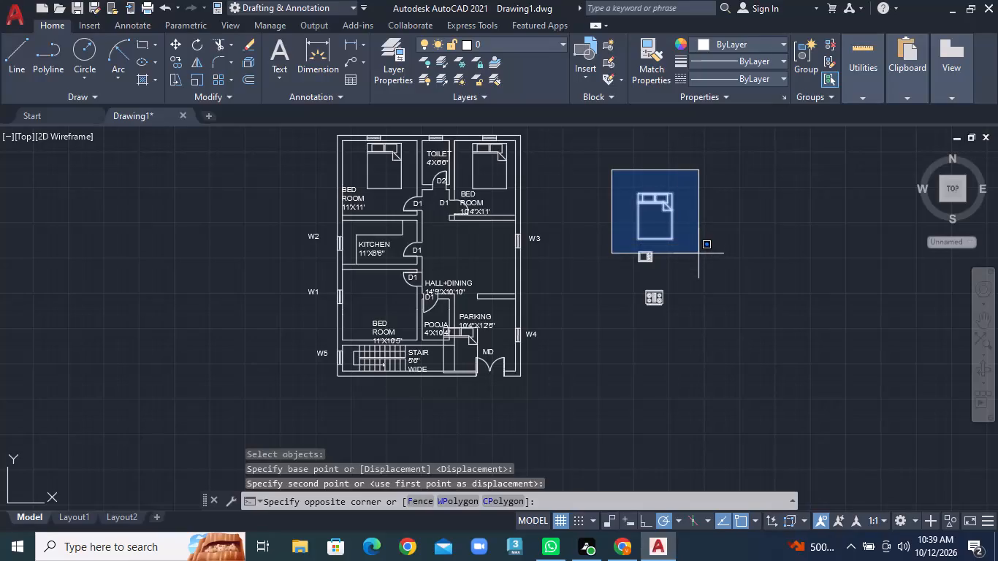
Rotate the bed block east of the floor plan 90° about its northwest corner.
left_click(699, 251)
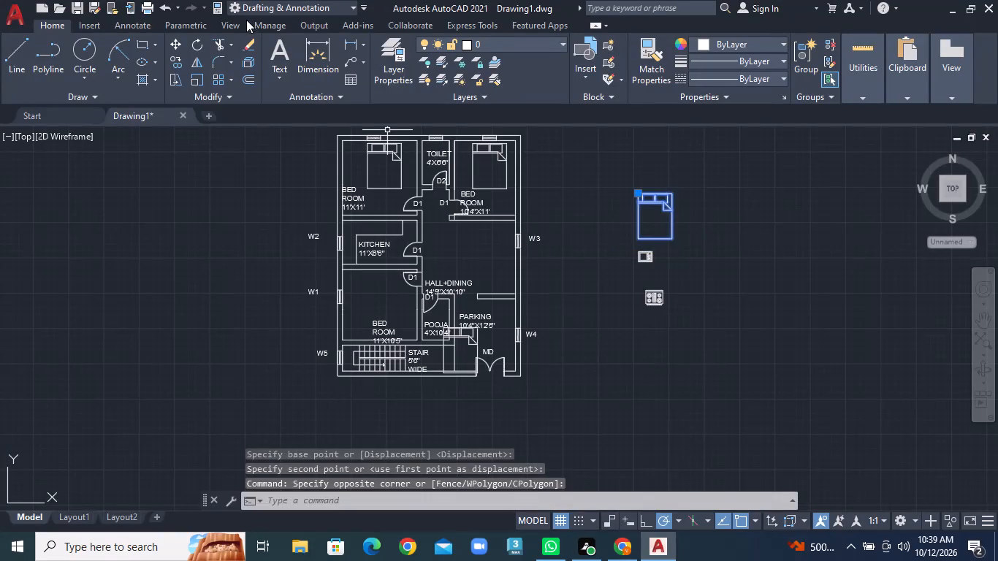
left_click(200, 45)
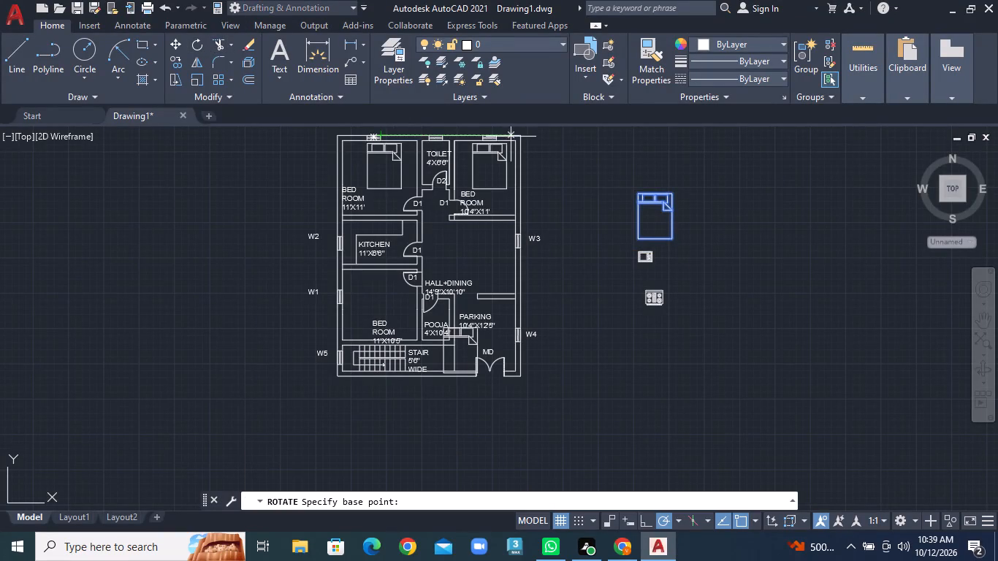
left_click(634, 196)
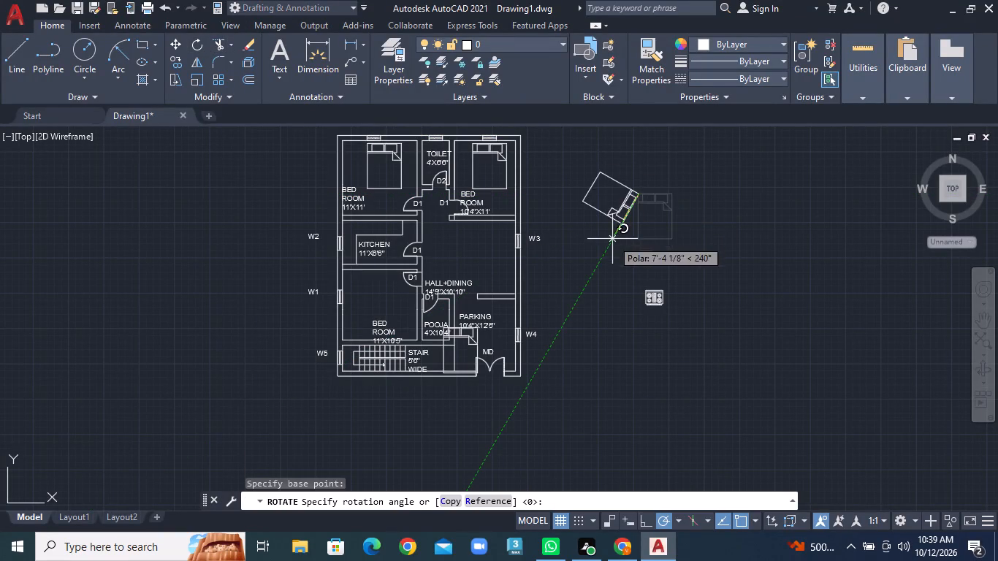
left_click(640, 158)
Move the rotated bed block into the 11'X10'5" bedroom, with its head near the west wall beside window W1.
left_click(170, 46)
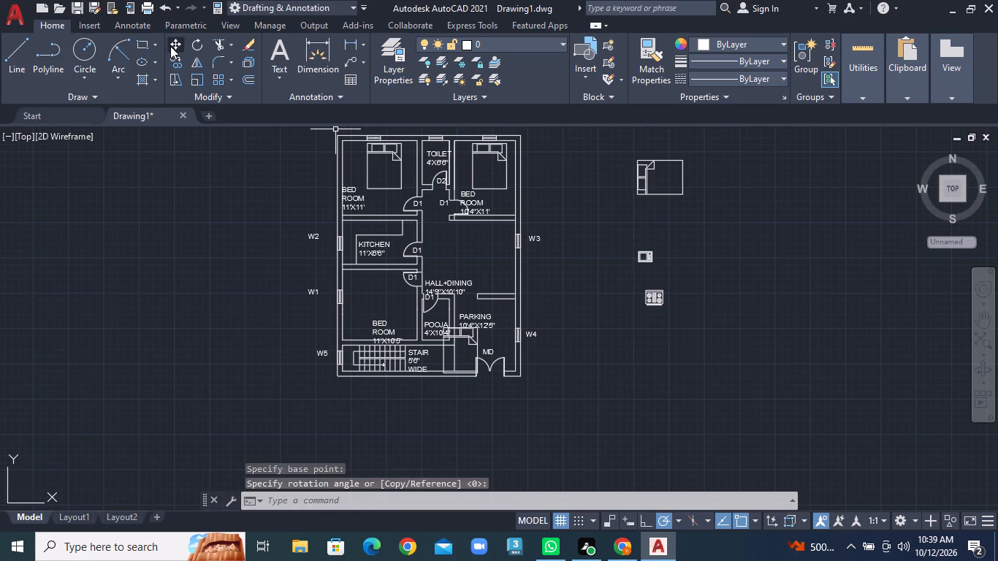
left_click(610, 144)
left_click(719, 212)
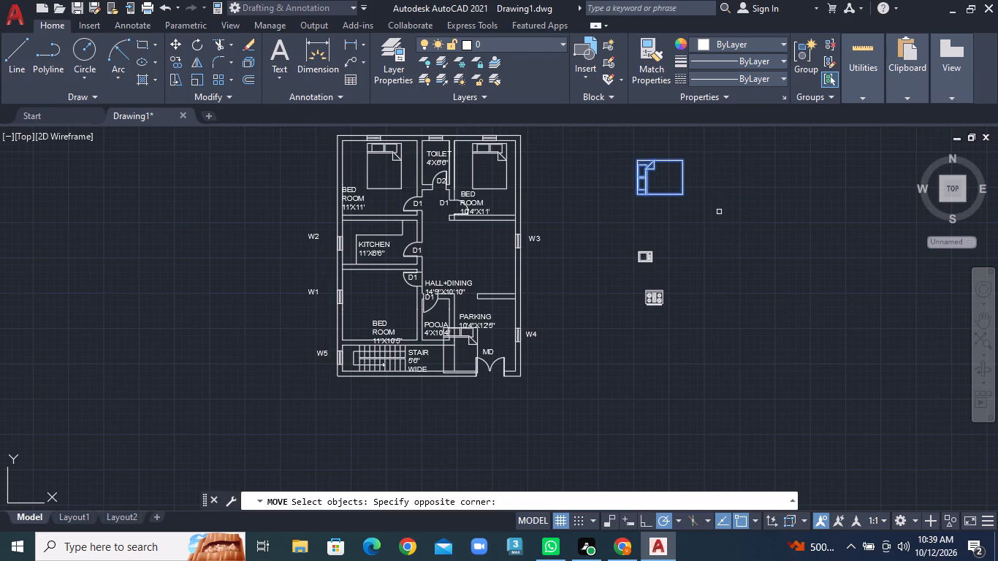
right_click(746, 194)
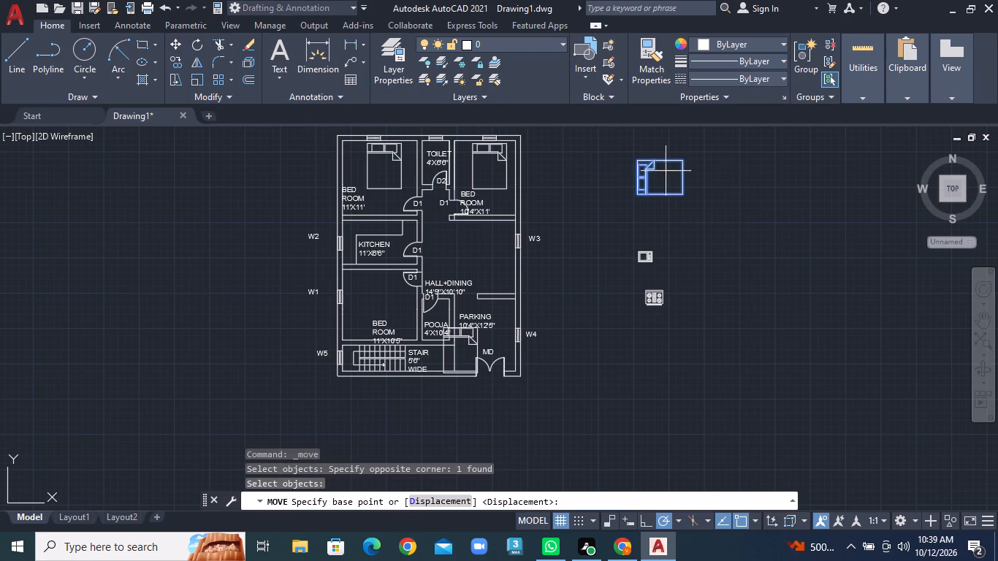
left_click(638, 161)
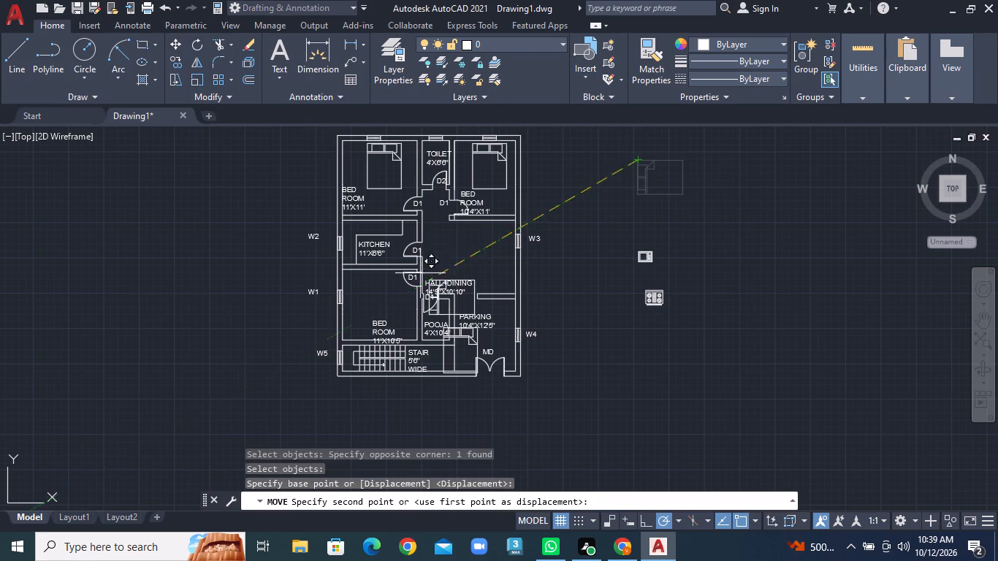
scroll(389, 295, "up", 2)
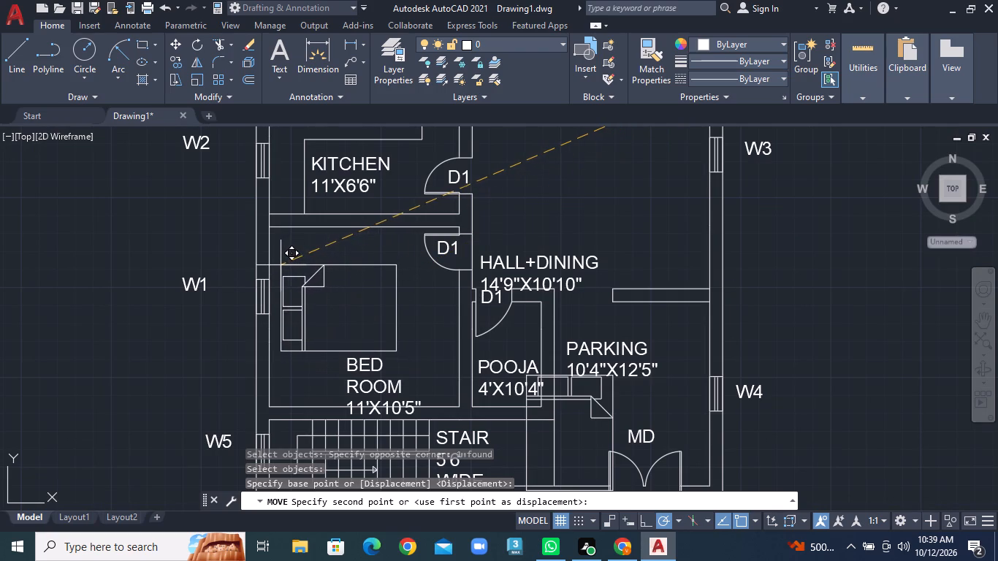
left_click(280, 264)
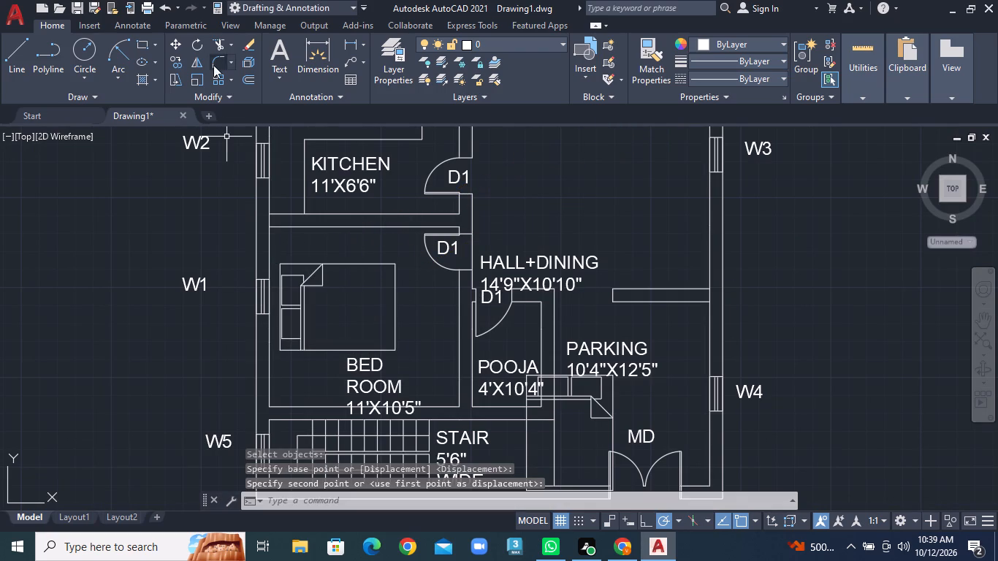
Shift the bed in the 11'X10'5" bedroom straight north, closer to the room's north wall.
left_click(178, 47)
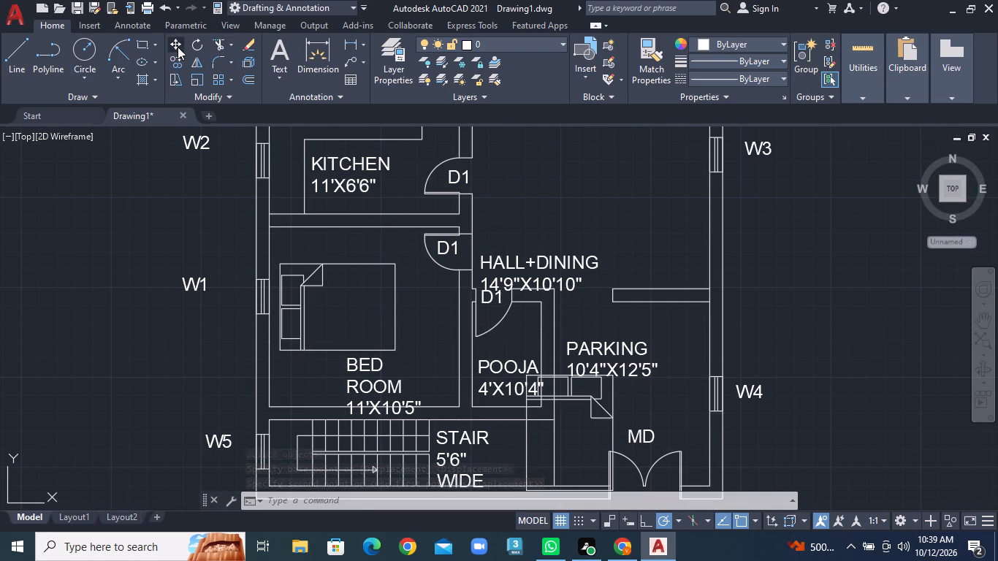
left_click(278, 249)
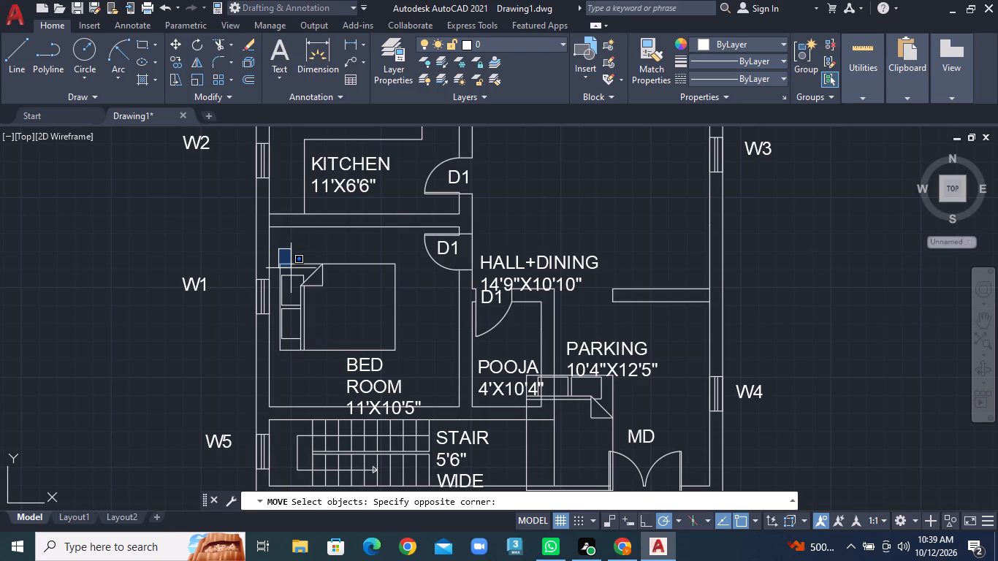
left_click(412, 354)
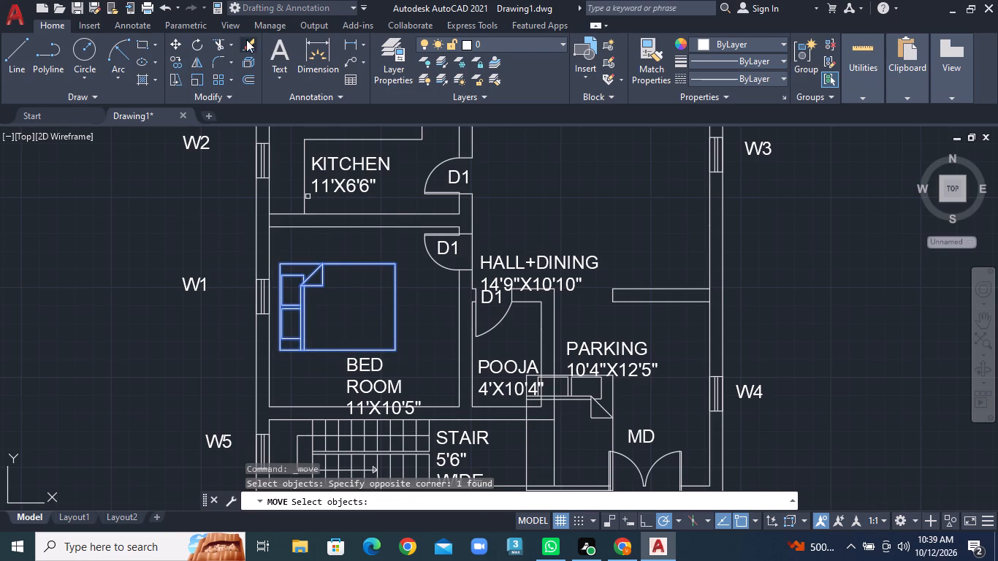
right_click(330, 237)
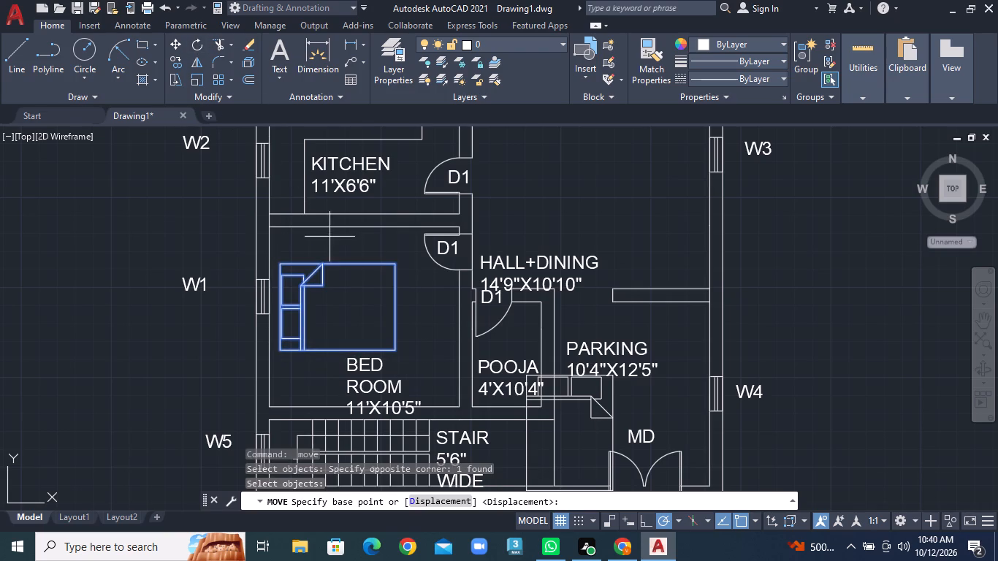
left_click(275, 262)
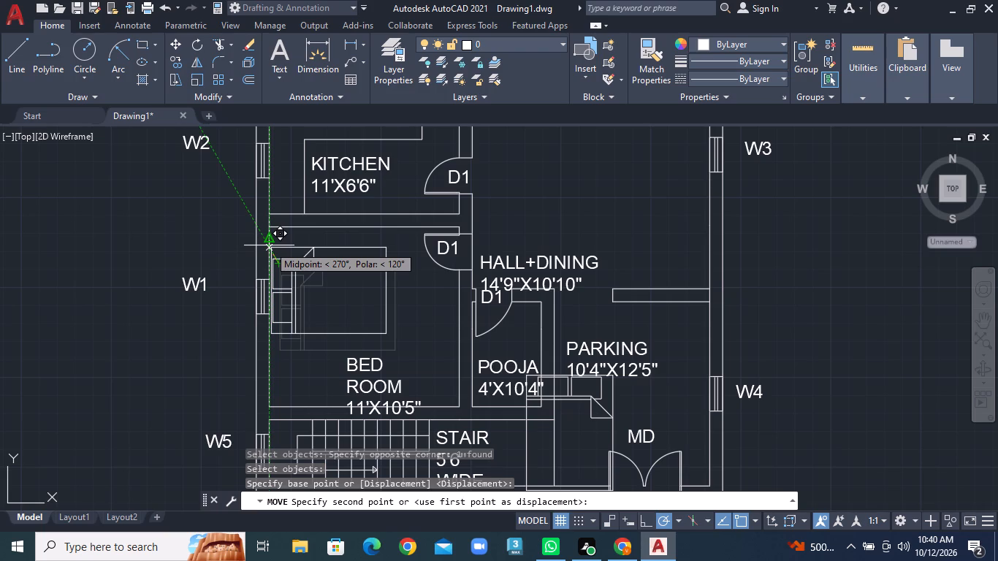
left_click(274, 244)
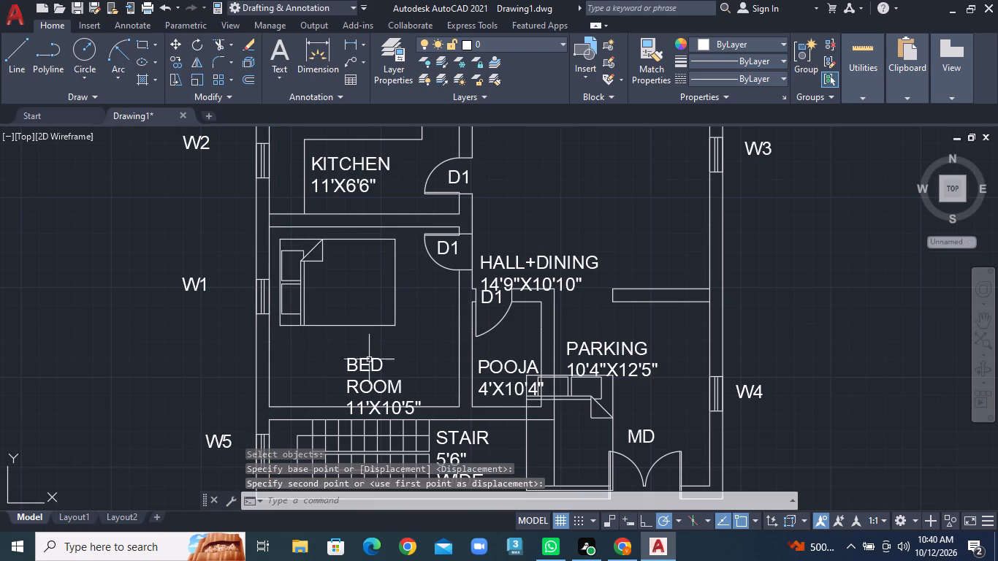
Move the BED ROOM 11'X10'5" label north so it sits inside the room just below the bed.
left_click(179, 46)
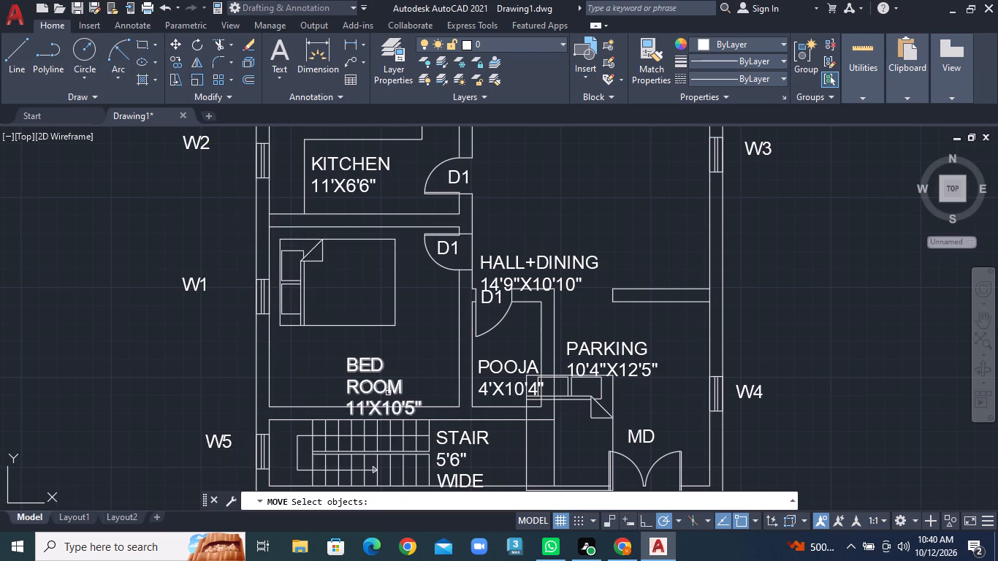
left_click(388, 393)
right_click(384, 387)
left_click(377, 387)
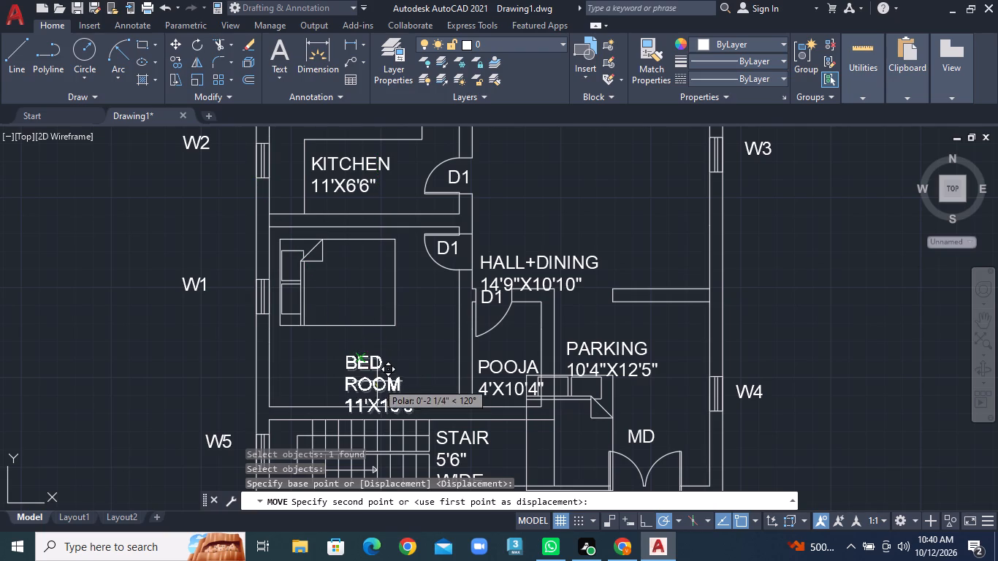
left_click(379, 377)
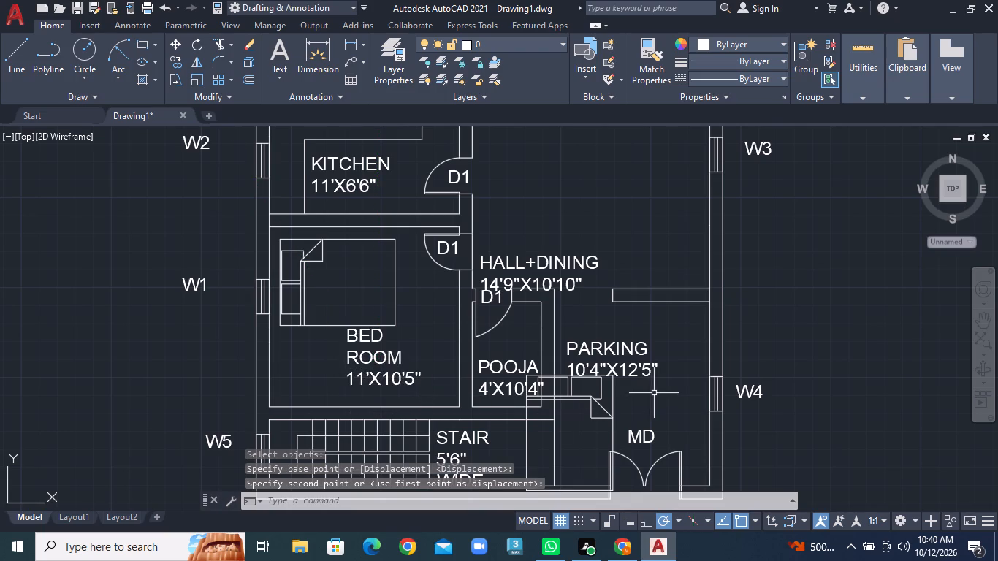
Move the W1 label north of the 11'X11' bedroom down to just above its window.
scroll(654, 393, "down", 1)
middle_click_drag(551, 213, 551, 220)
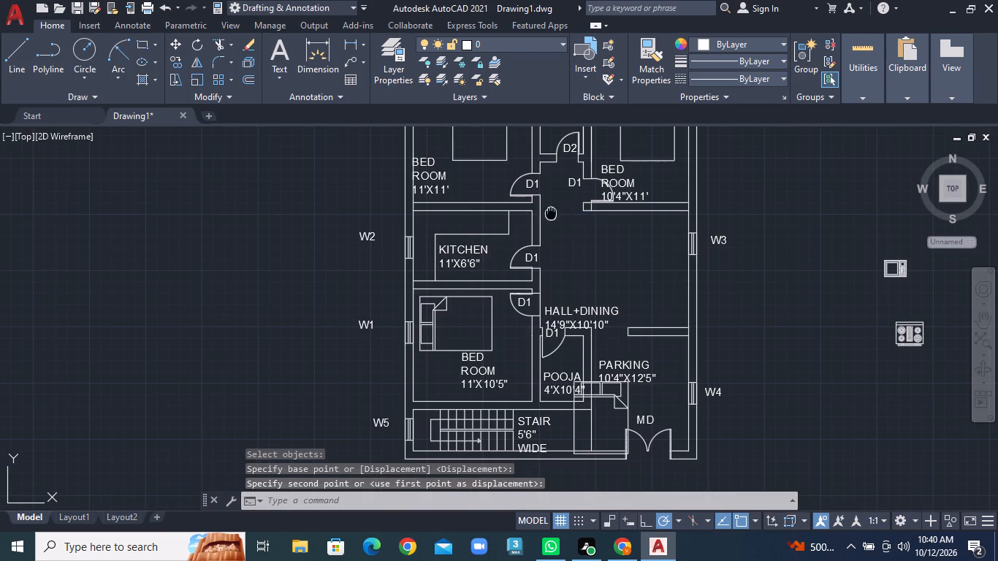
middle_click_drag(551, 220, 490, 356)
scroll(446, 176, "up", 2)
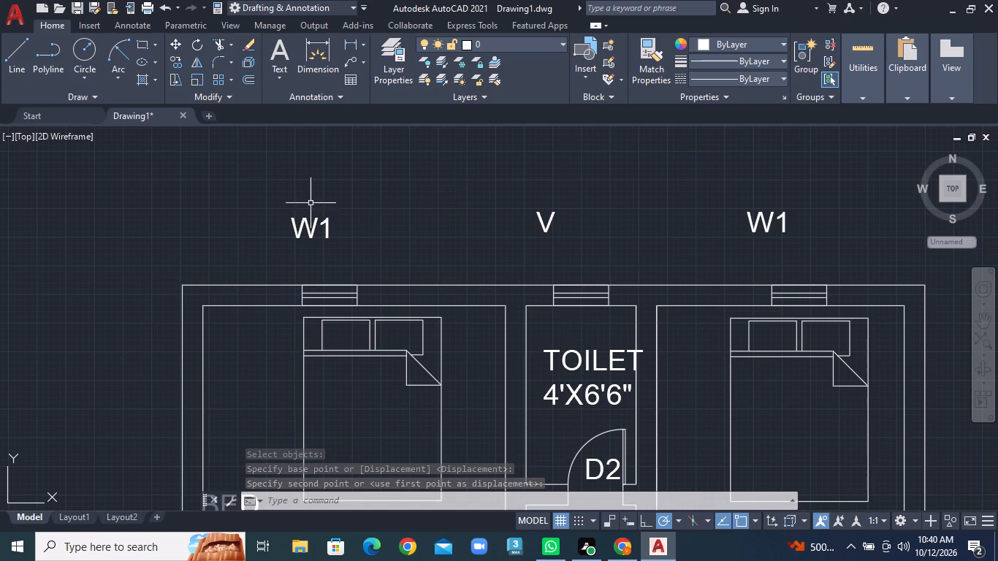
left_click(178, 39)
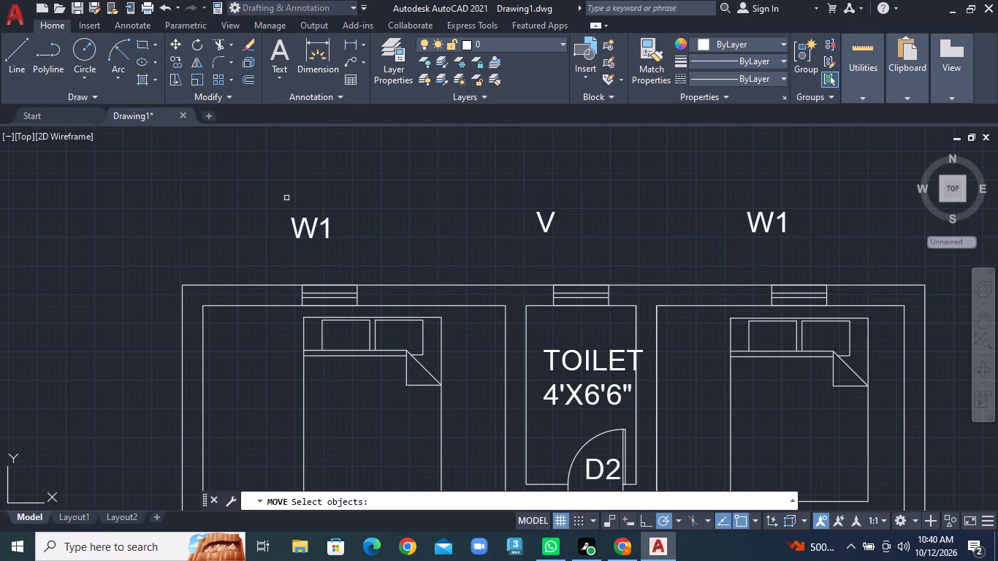
left_click(300, 236)
right_click(300, 233)
left_click(319, 233)
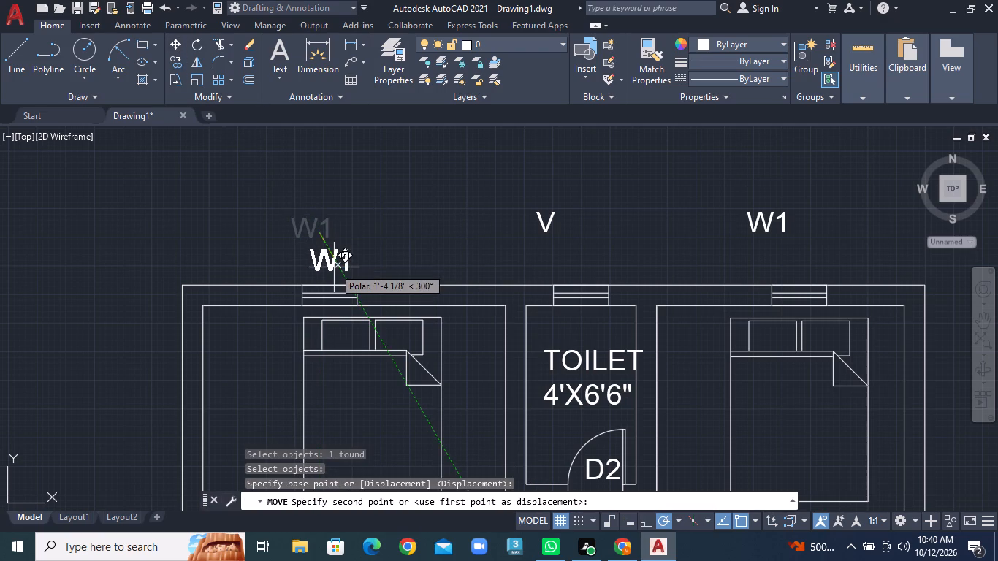
left_click(334, 268)
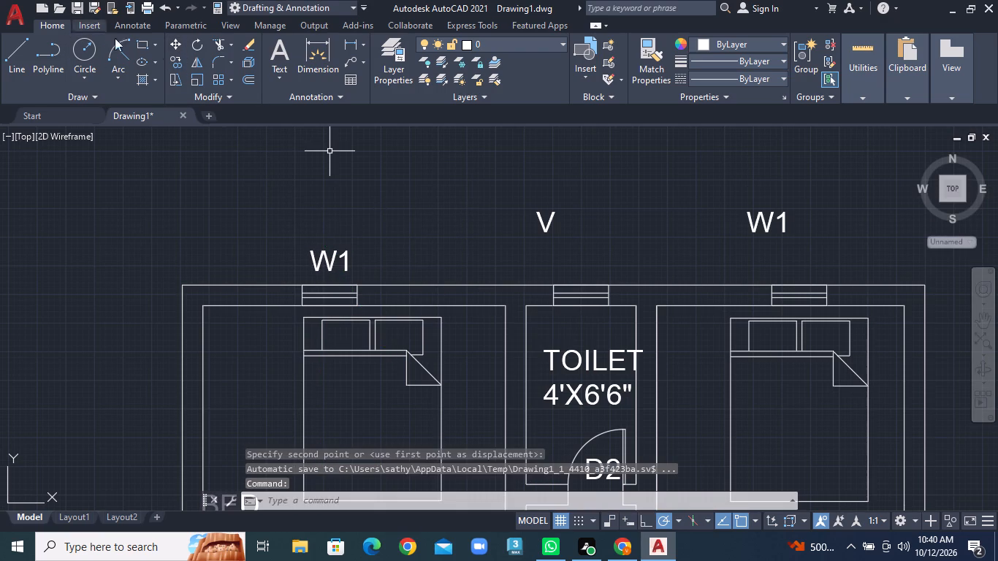
Move the V label down to just above the toilet's ventilator, centred over it.
left_click(175, 50)
left_click(498, 199)
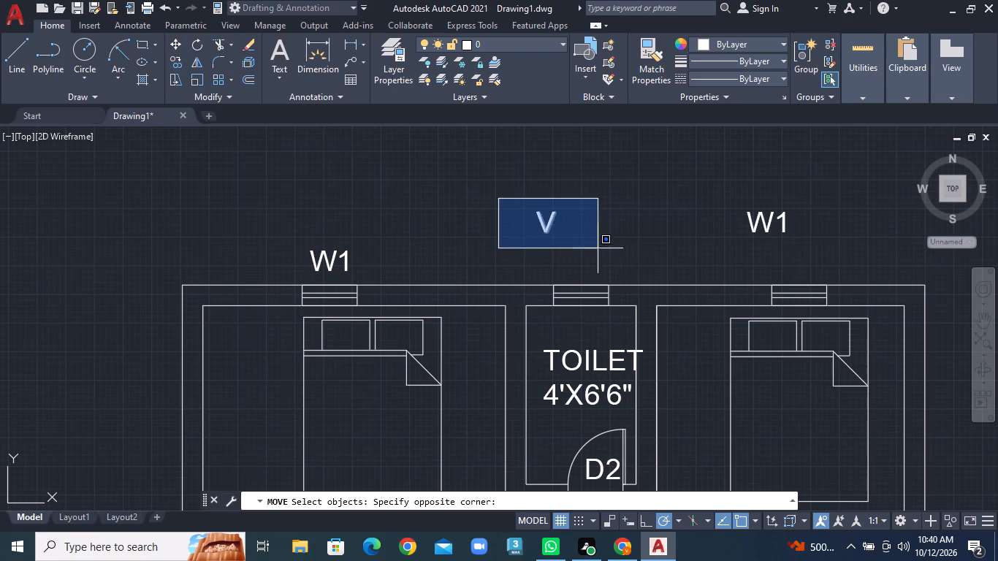
left_click(598, 248)
right_click(598, 248)
left_click(540, 228)
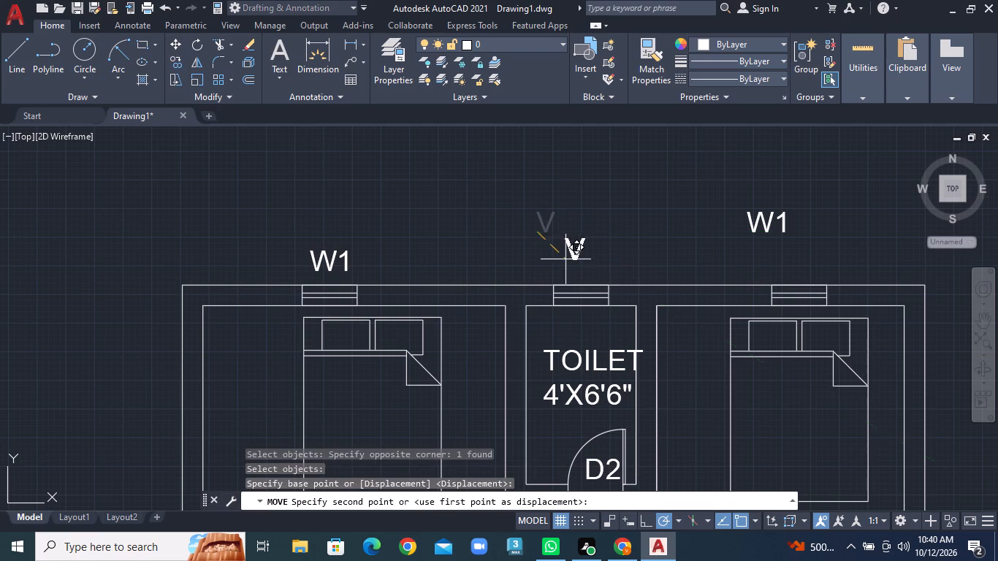
left_click(569, 275)
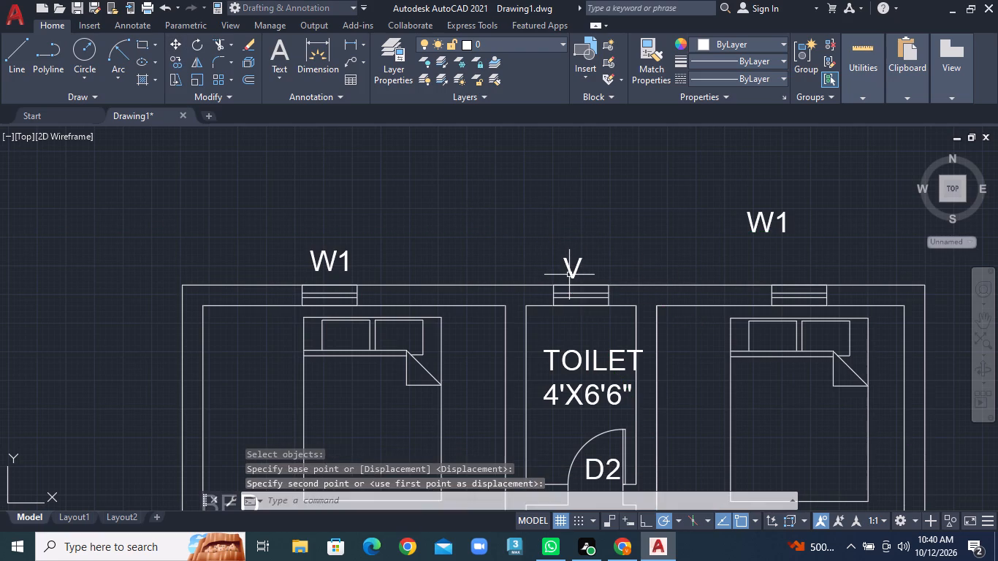
Move the W1 label north of the 10'4"X11' bedroom down to just above its window.
left_click(169, 41)
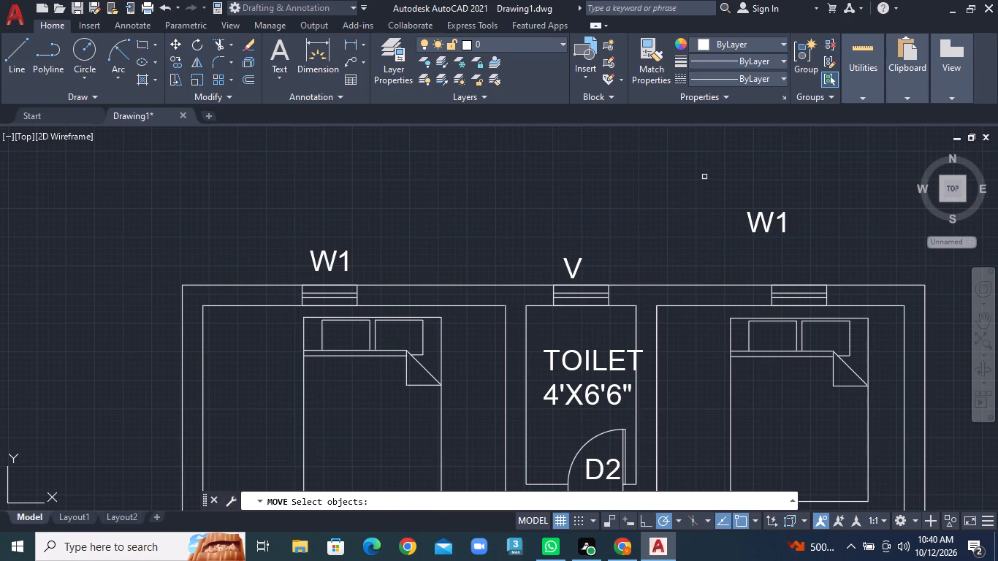
left_click(694, 180)
left_click(820, 262)
right_click(820, 262)
left_click(766, 227)
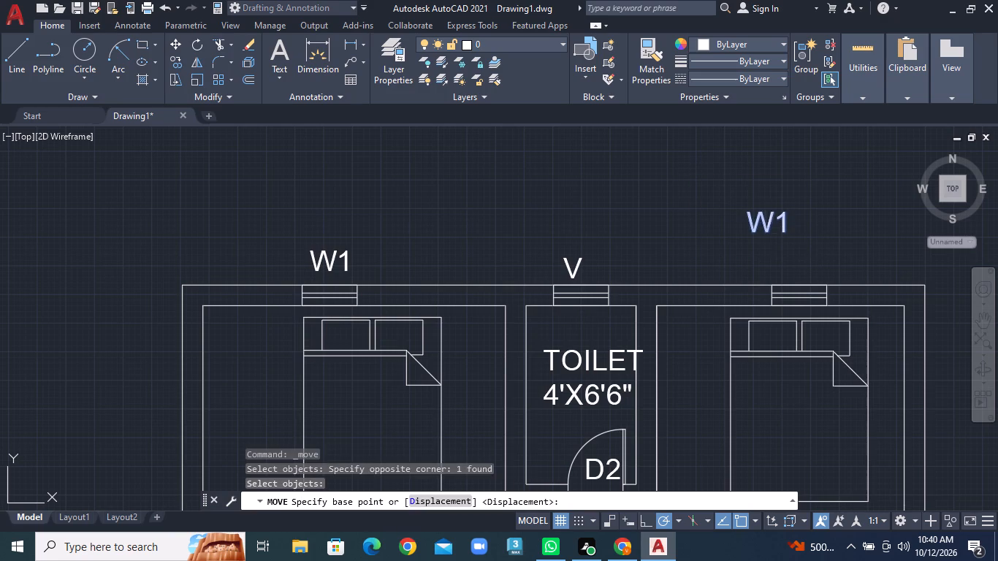
left_click(793, 272)
Move the W3 label west, closer to its window on the east wall of the hall and dining area.
scroll(653, 318, "down", 2)
middle_click_drag(660, 364, 513, 171)
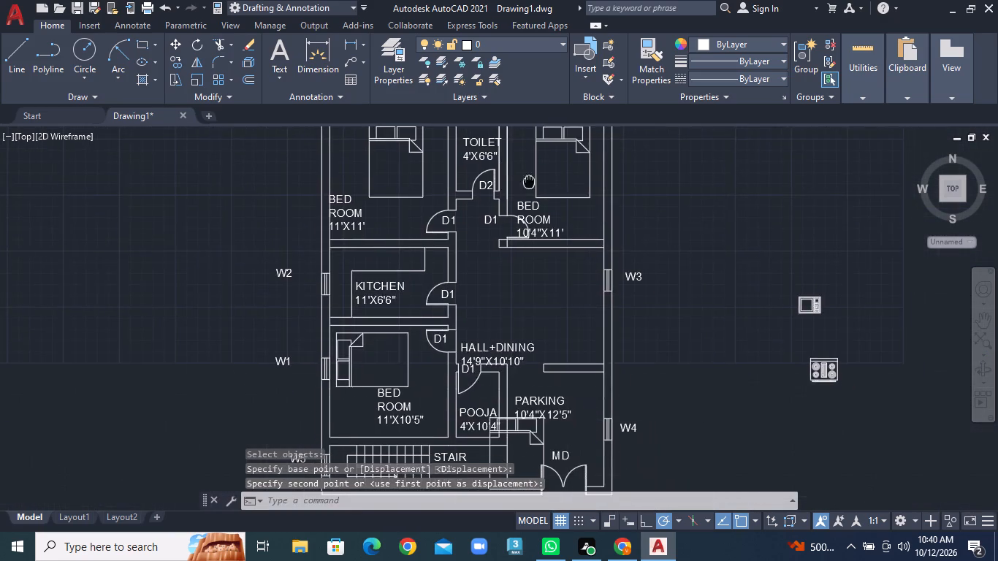
scroll(655, 249, "up", 1)
middle_click_drag(647, 313, 546, 208)
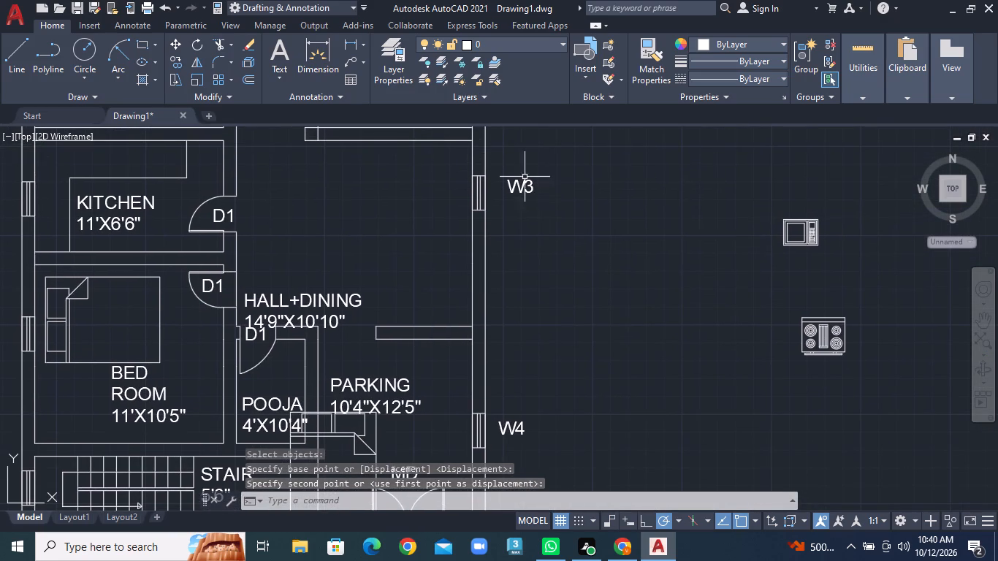
left_click(173, 45)
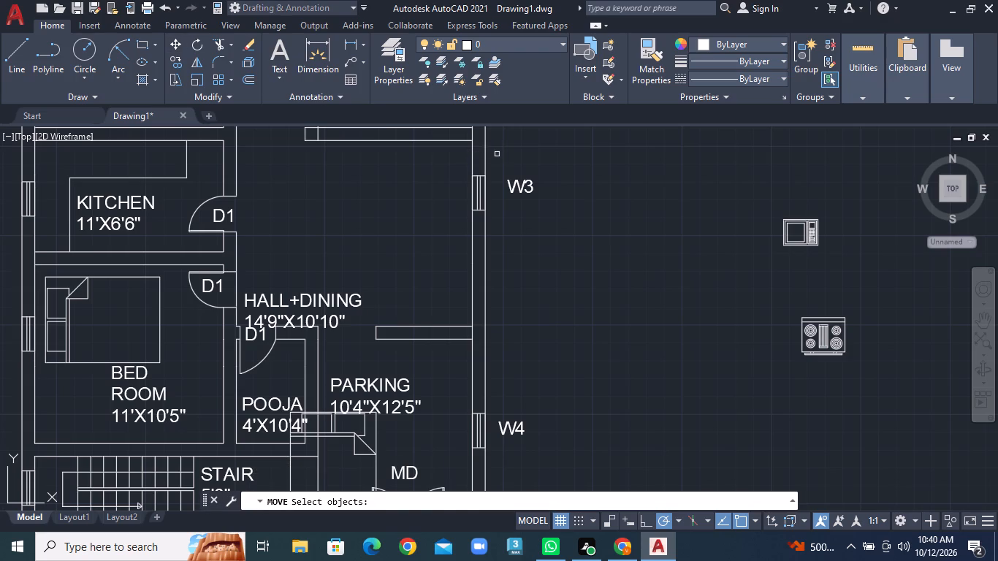
left_click(502, 157)
left_click(558, 234)
right_click(558, 232)
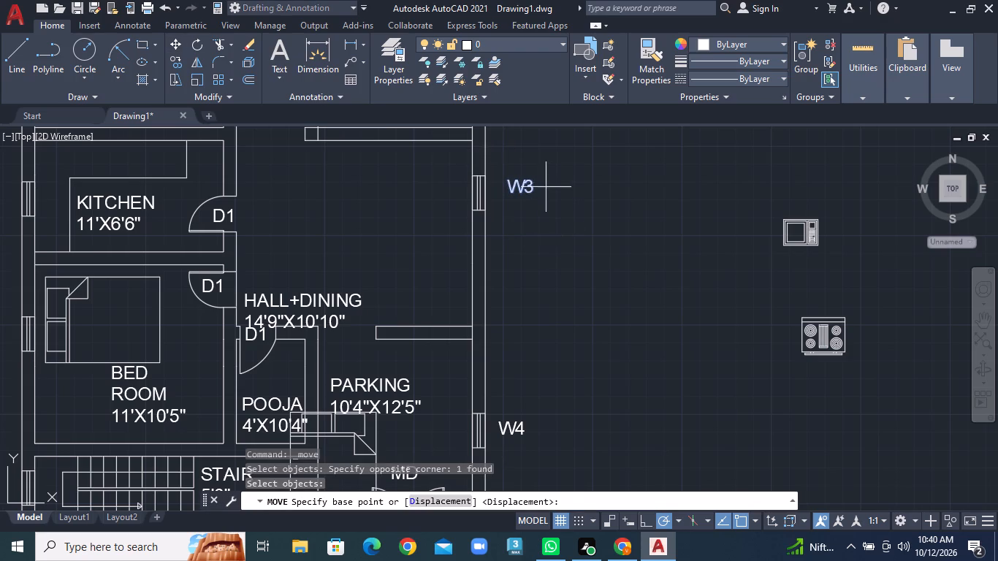
left_click(532, 186)
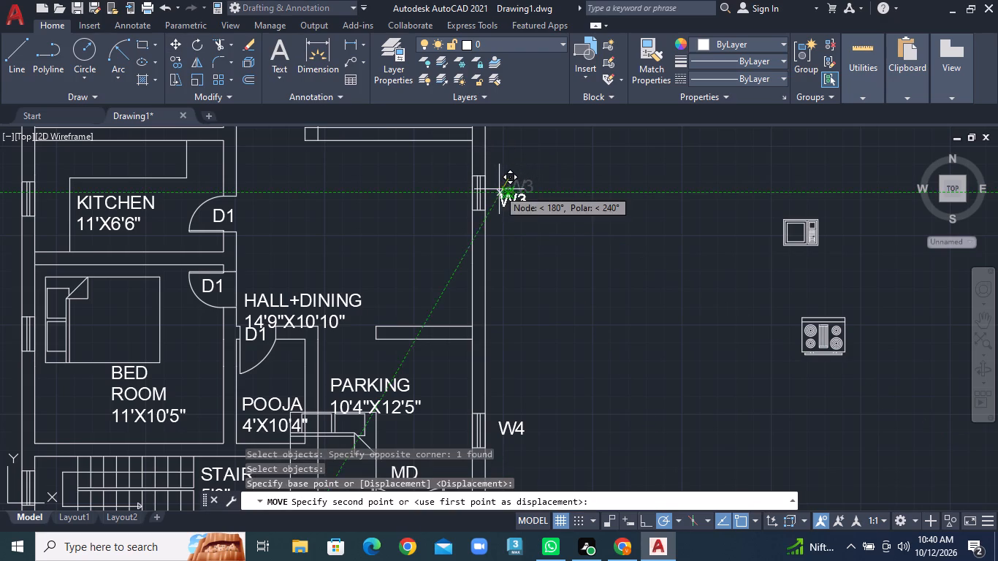
scroll(511, 191, "up", 2)
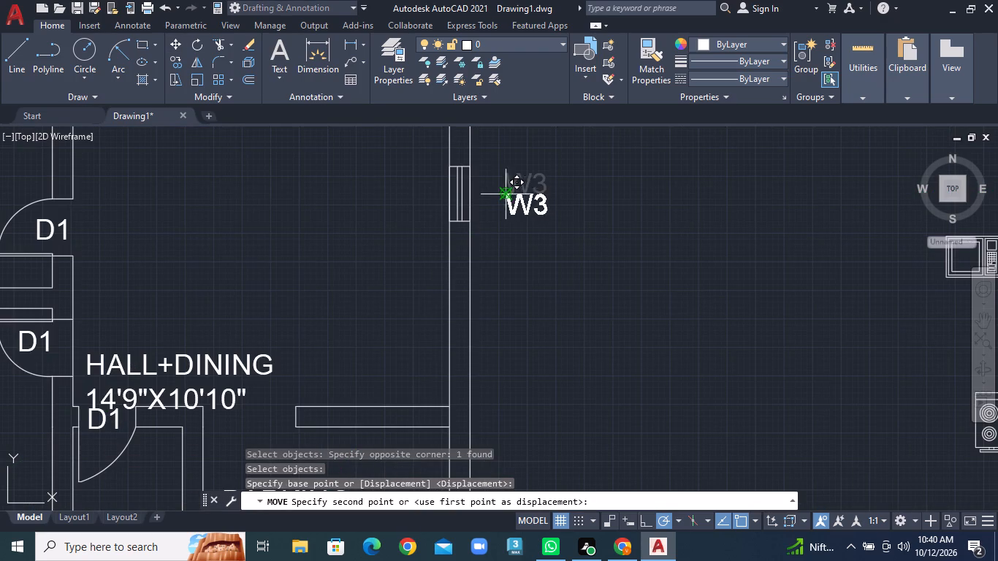
left_click(483, 180)
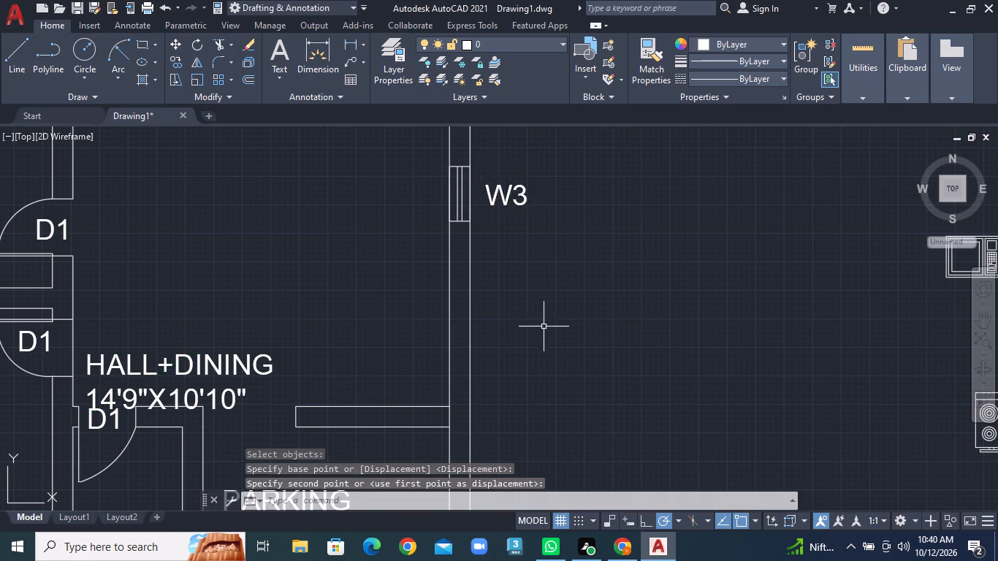
Move the W5 label east and slightly south so it sits just beside the stair window on the west wall.
scroll(545, 327, "down", 2)
middle_click_drag(544, 360, 524, 205)
scroll(553, 271, "up", 1)
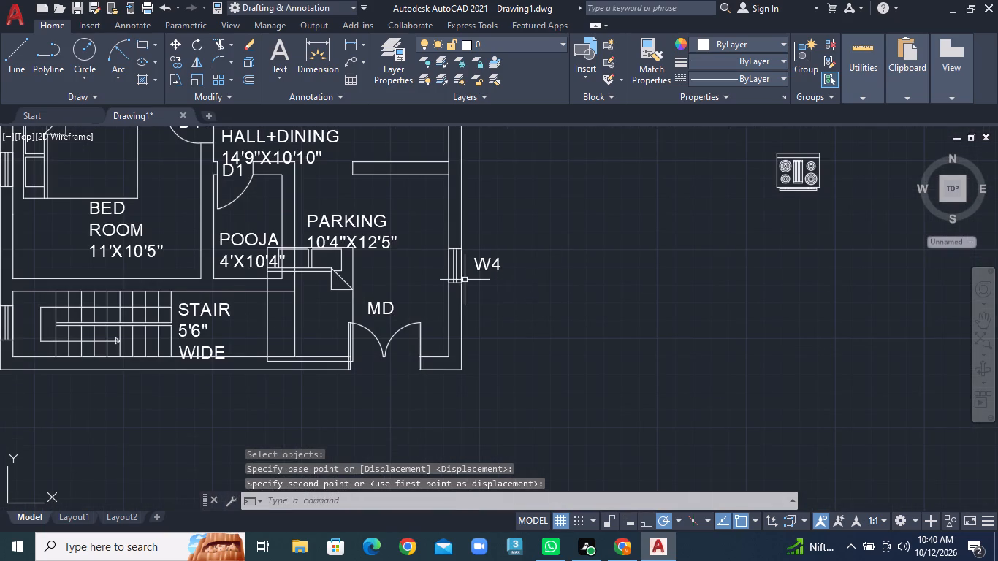
scroll(465, 280, "down", 1)
middle_click_drag(386, 291, 523, 295)
middle_click_drag(340, 209, 490, 291)
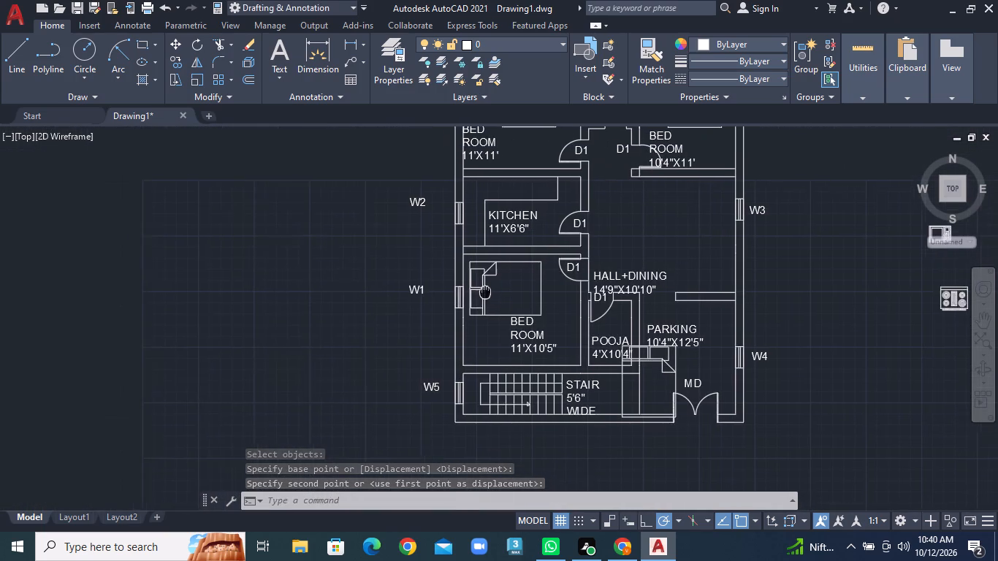
middle_click_drag(490, 291, 490, 291)
scroll(439, 430, "up", 2)
scroll(423, 352, "up", 2)
middle_click_drag(394, 337, 302, 226)
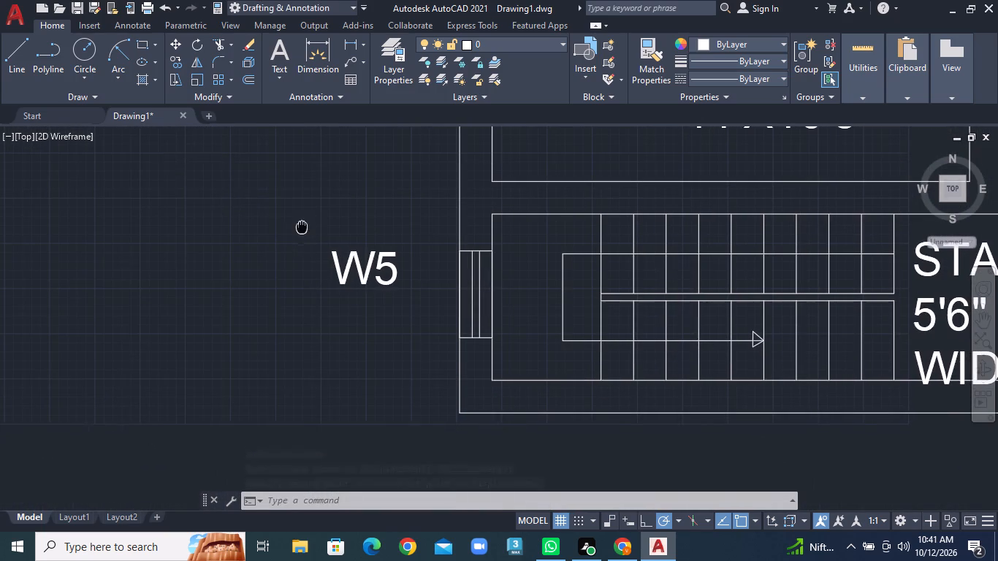
left_click(169, 42)
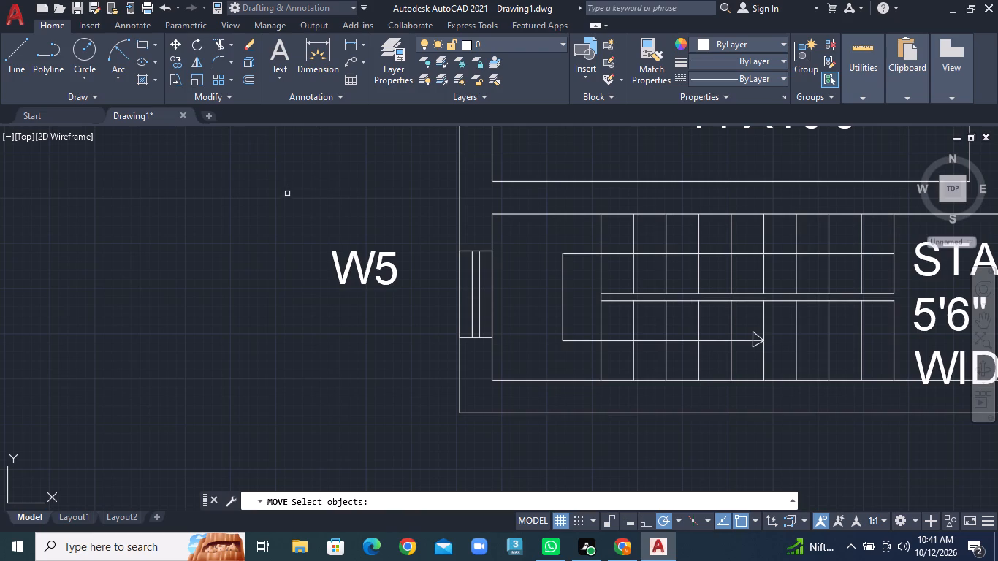
left_click(338, 256)
right_click(359, 275)
left_click(359, 270)
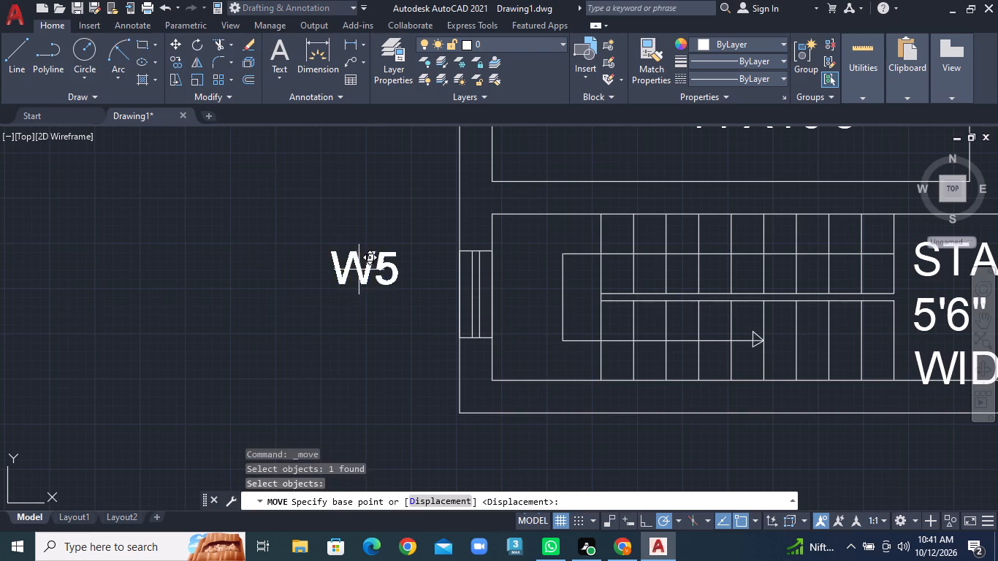
left_click(417, 297)
Move the W1 label west of the 11'X10'5" bedroom east to just beside its window, centred on it.
scroll(571, 178, "down", 2)
middle_click_drag(571, 204, 555, 258)
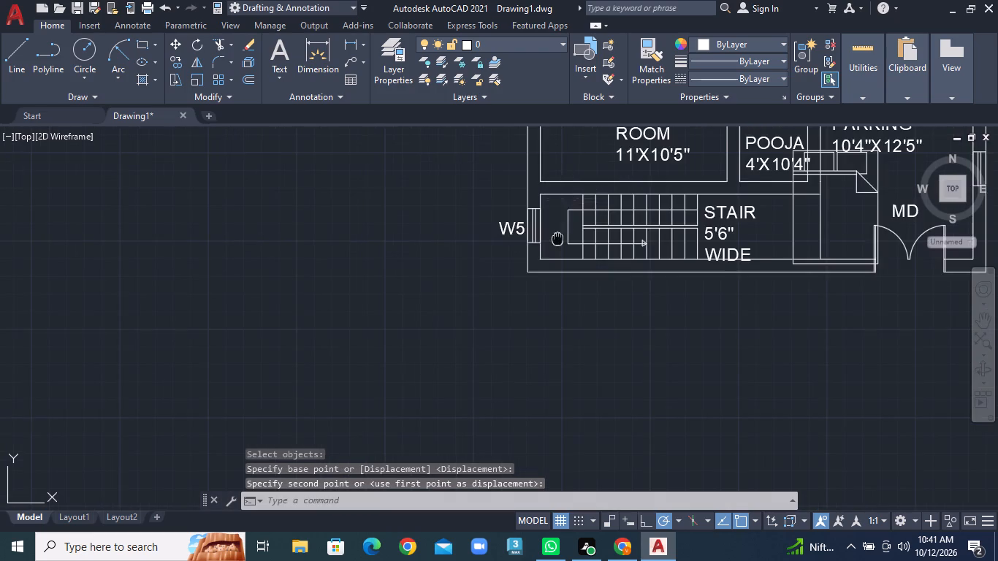
middle_click_drag(555, 258, 549, 459)
scroll(519, 392, "up", 1)
left_click(316, 198)
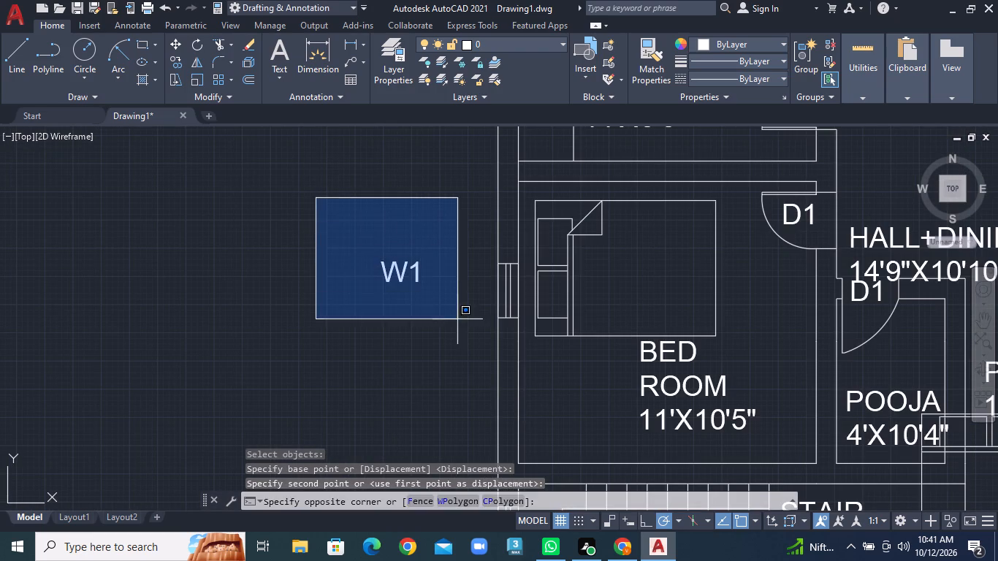
left_click(460, 325)
left_click(175, 42)
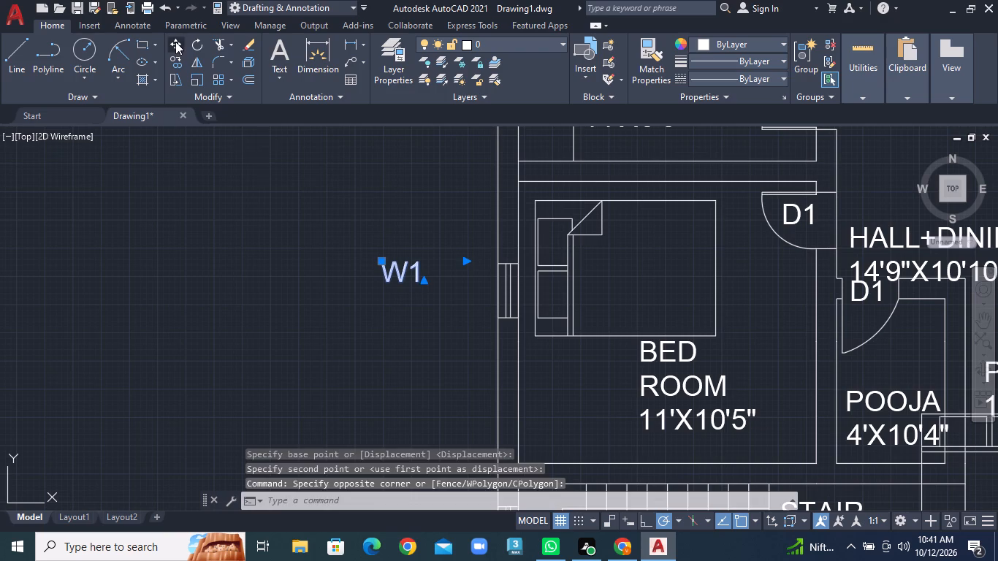
left_click(414, 270)
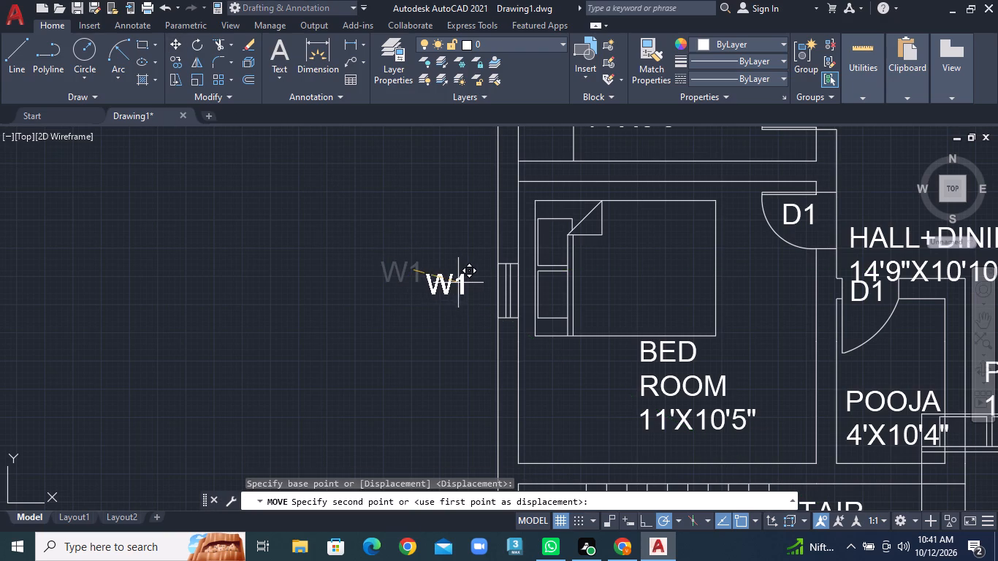
left_click(481, 286)
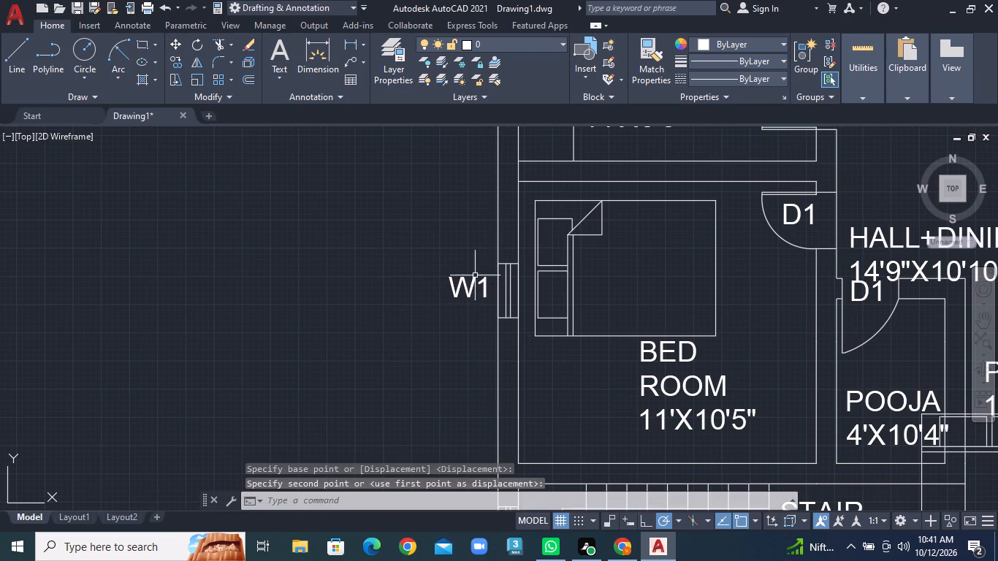
Move the W2 label east and slightly south to just beside the kitchen window, centred on it.
scroll(430, 272, "down", 3)
middle_click_drag(455, 256, 427, 338)
scroll(409, 299, "up", 3)
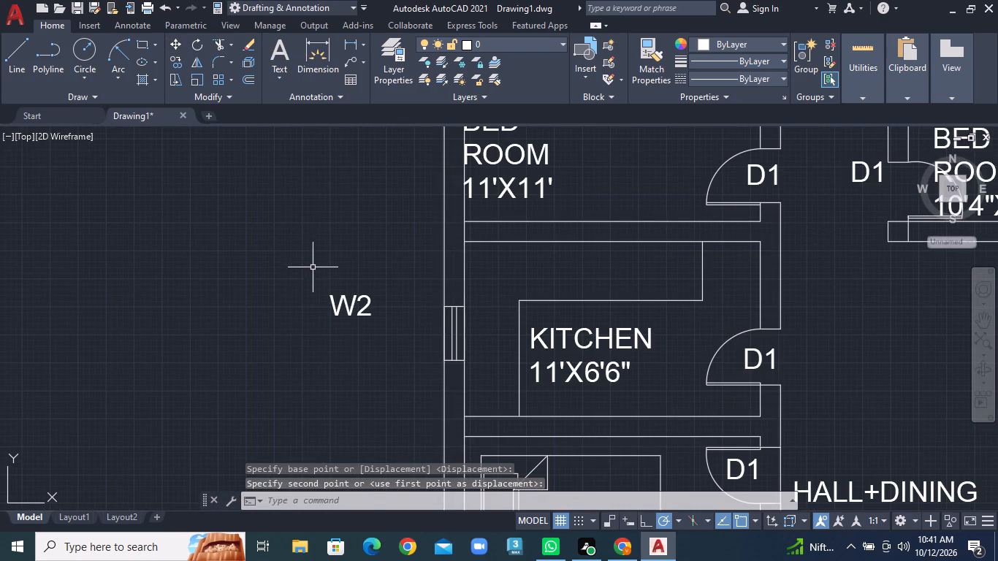
left_click(313, 265)
left_click(442, 350)
left_click(175, 38)
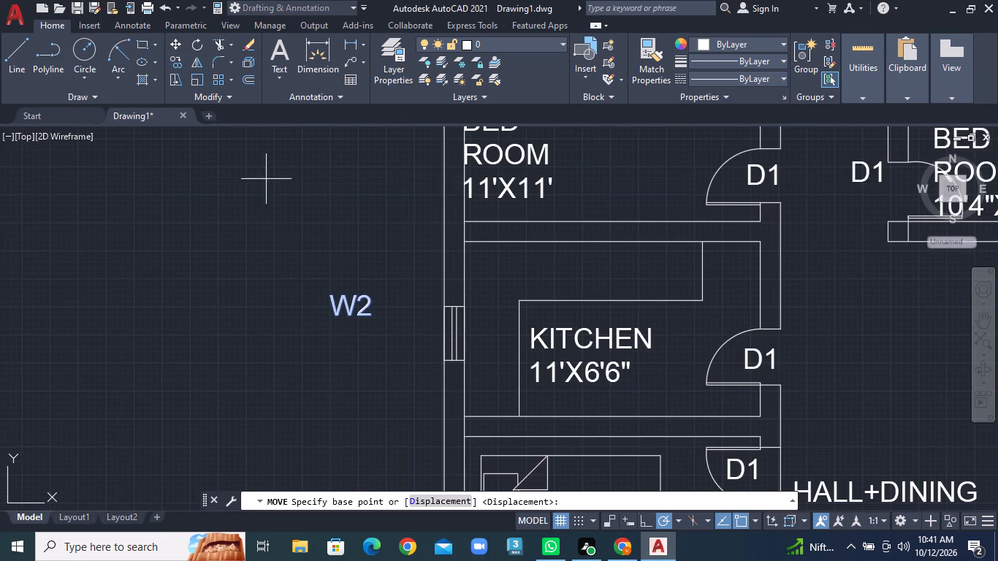
left_click(349, 310)
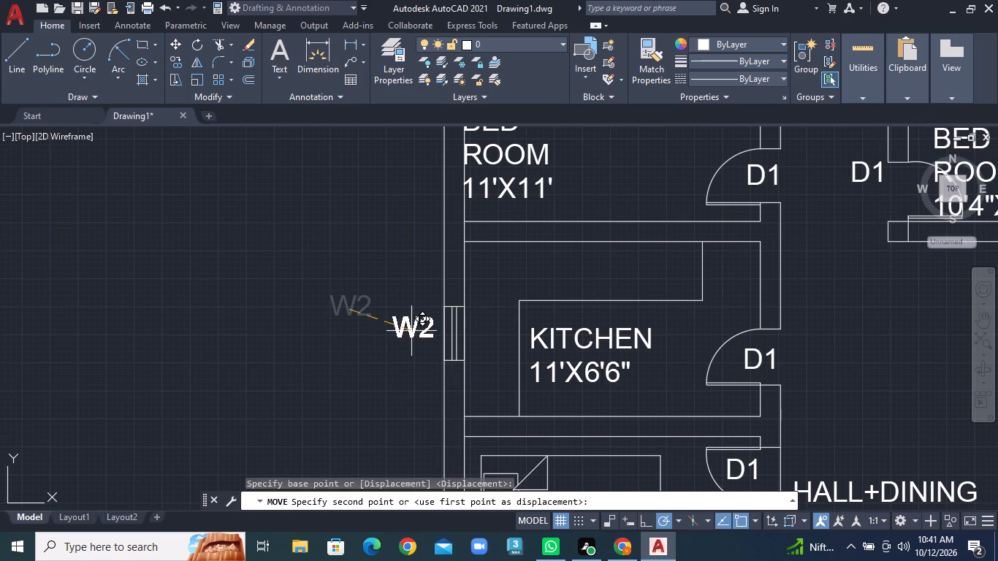
left_click(416, 333)
Move the D1 label of the 10'4"X11' bedroom southeast into that room's door opening.
scroll(365, 348, "down", 2)
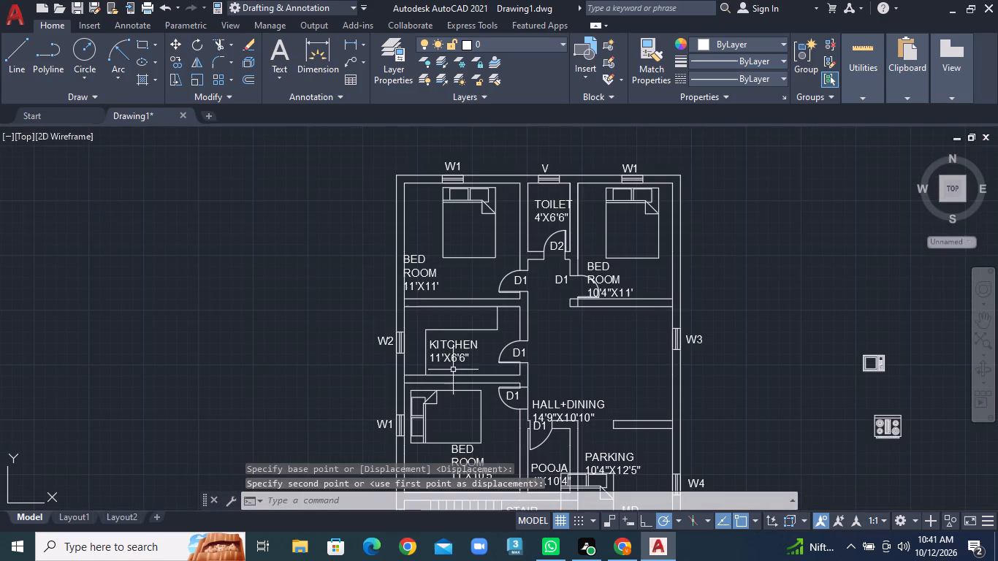
middle_click_drag(581, 363, 454, 286)
scroll(481, 175, "up", 3)
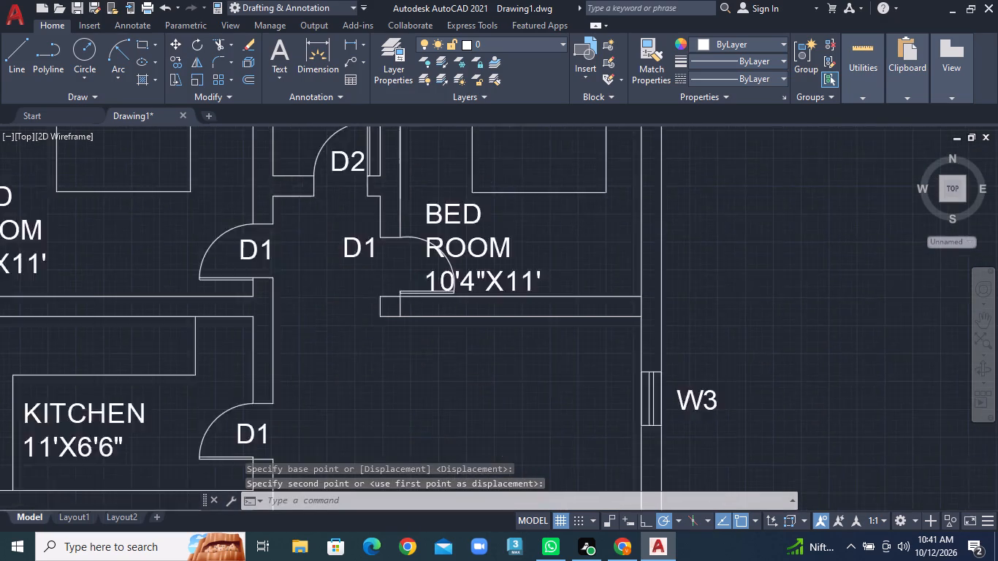
left_click(283, 286)
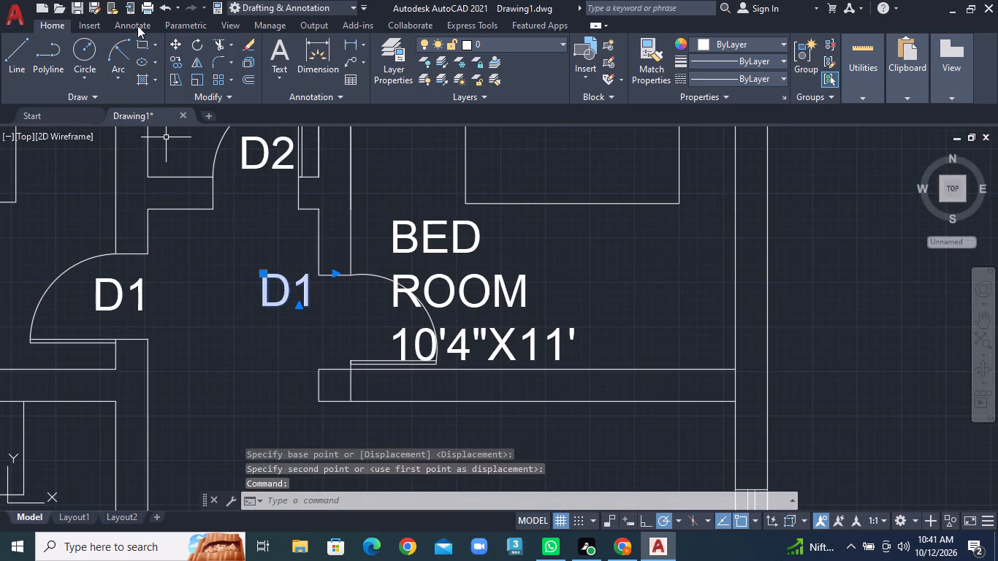
left_click(175, 47)
left_click(271, 290)
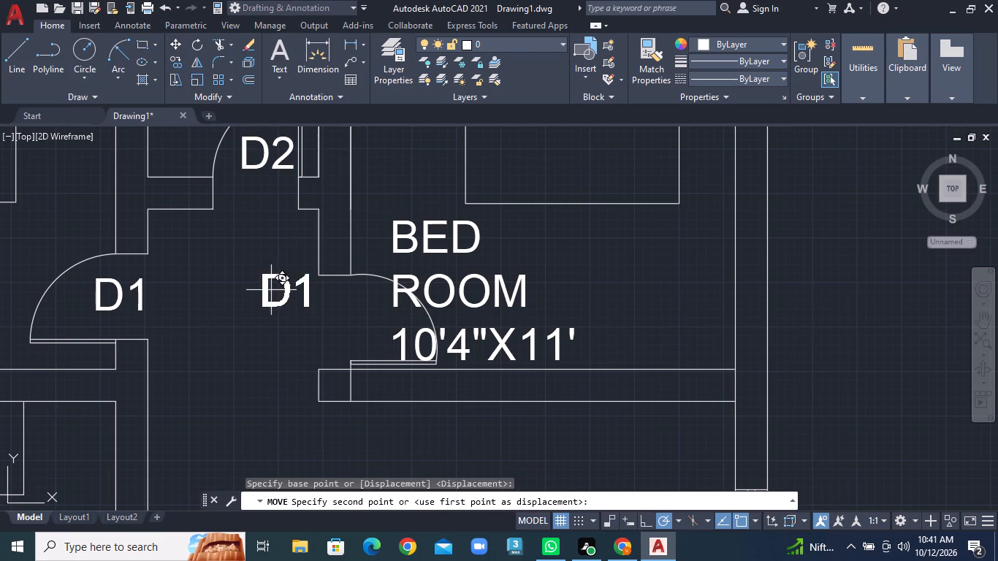
left_click(330, 319)
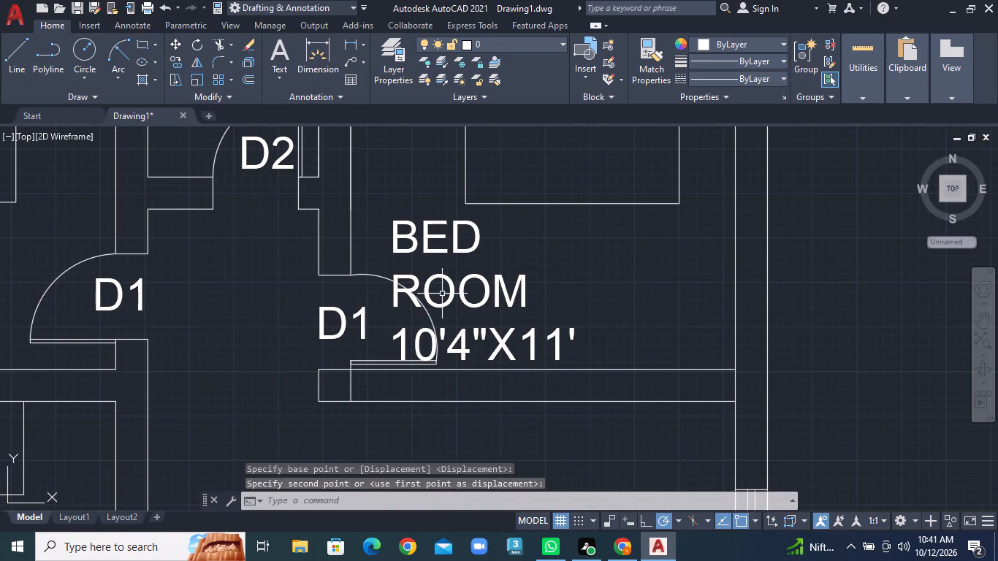
Move the BED ROOM 10'4"X11' label east, clear of the door swing and below the bed.
left_click(452, 292)
left_click(172, 39)
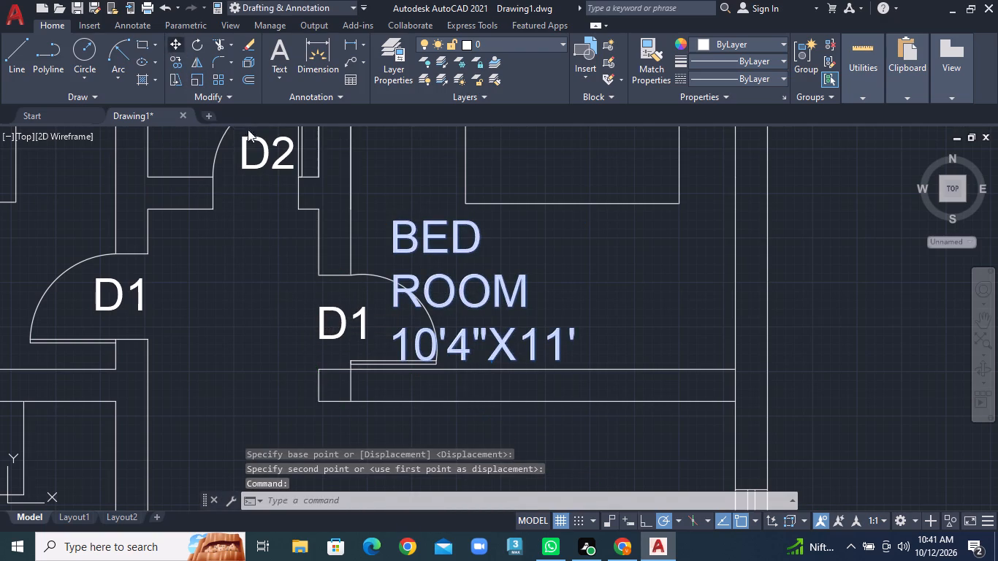
left_click(442, 257)
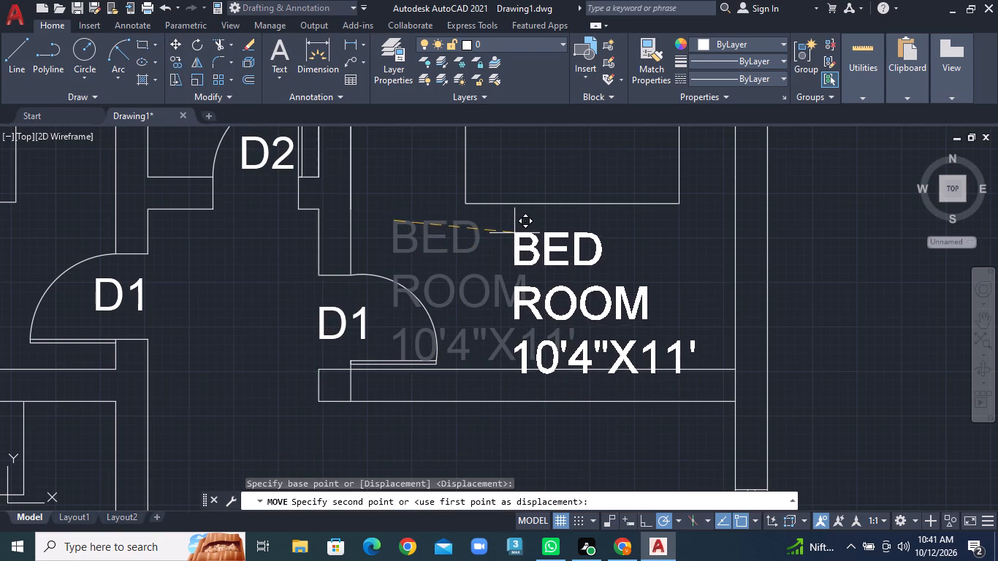
left_click(517, 219)
Move the TOILET 4'X6'6" label slightly west so it fits between the toilet walls.
scroll(410, 280, "down", 2)
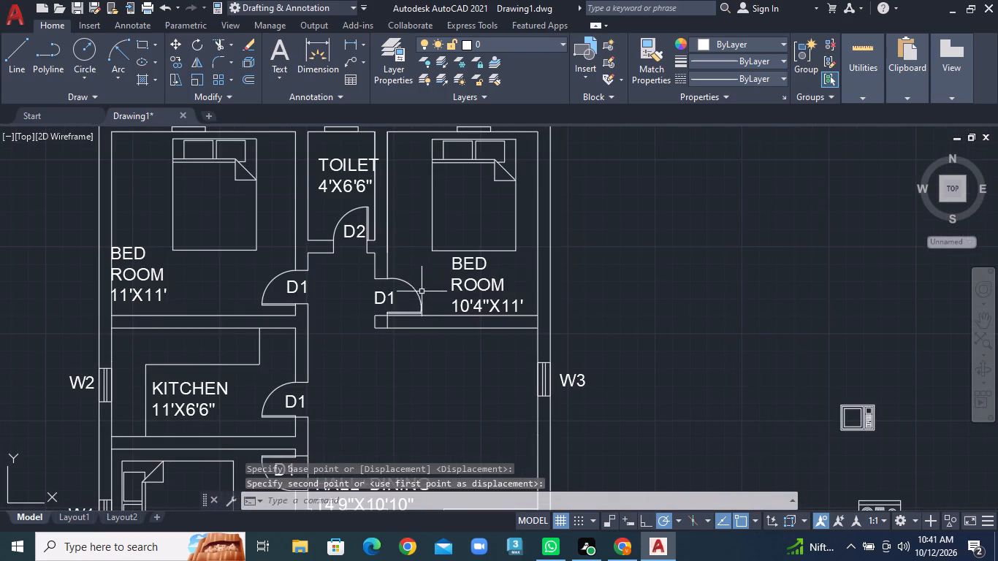
left_click(343, 169)
scroll(343, 169, "up", 3)
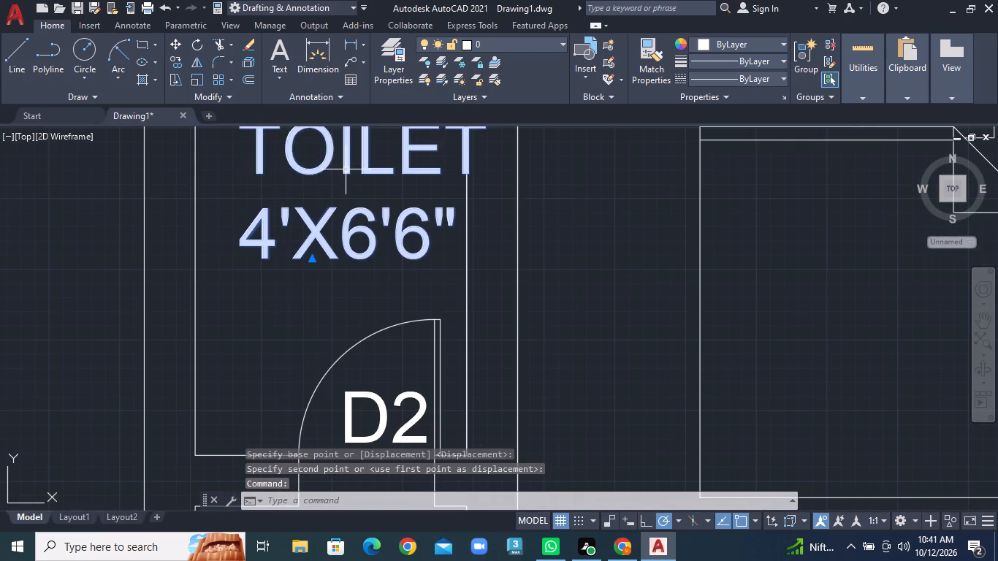
middle_click_drag(290, 205, 321, 294)
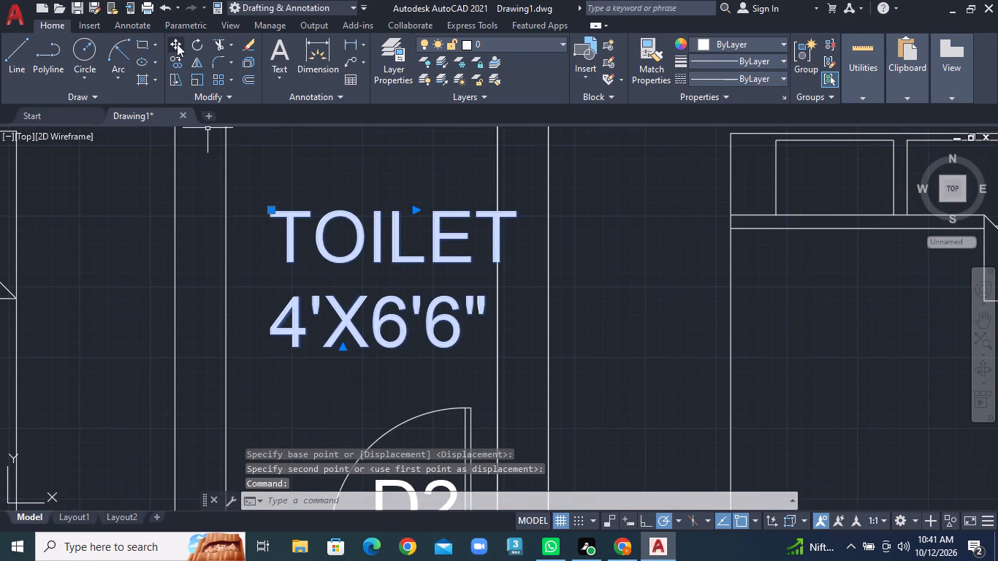
left_click(177, 43)
left_click(397, 248)
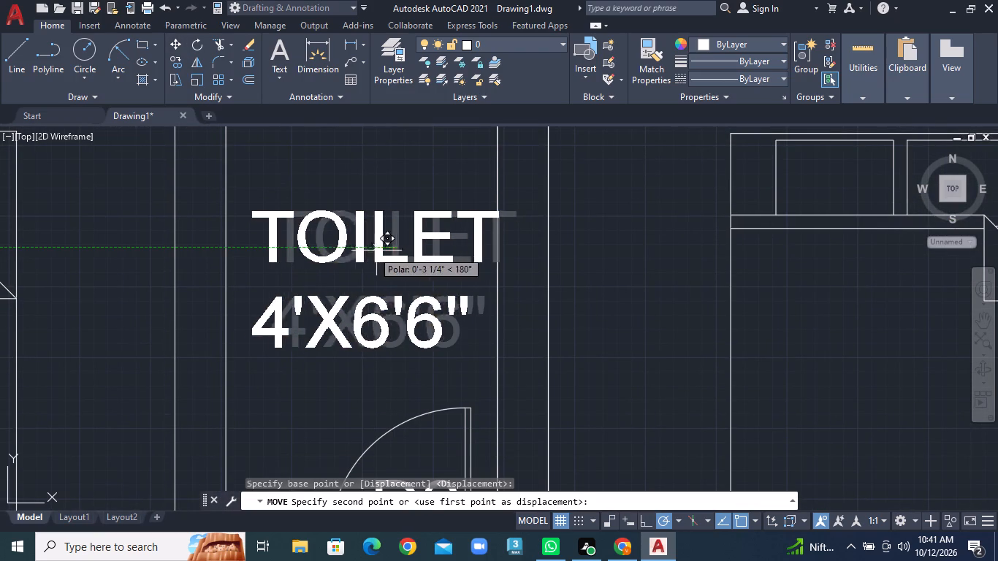
left_click(367, 243)
Move the BED ROOM 11'X11' label slightly southeast, clear of the room's west wall.
scroll(438, 347, "down", 3)
middle_click_drag(447, 369, 448, 369)
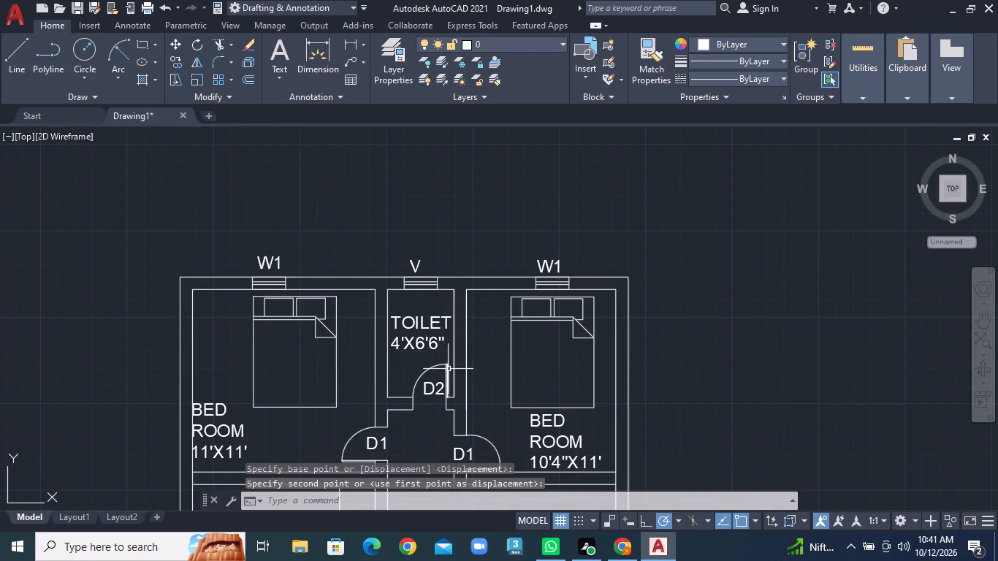
middle_click_drag(448, 369, 413, 193)
left_click(180, 256)
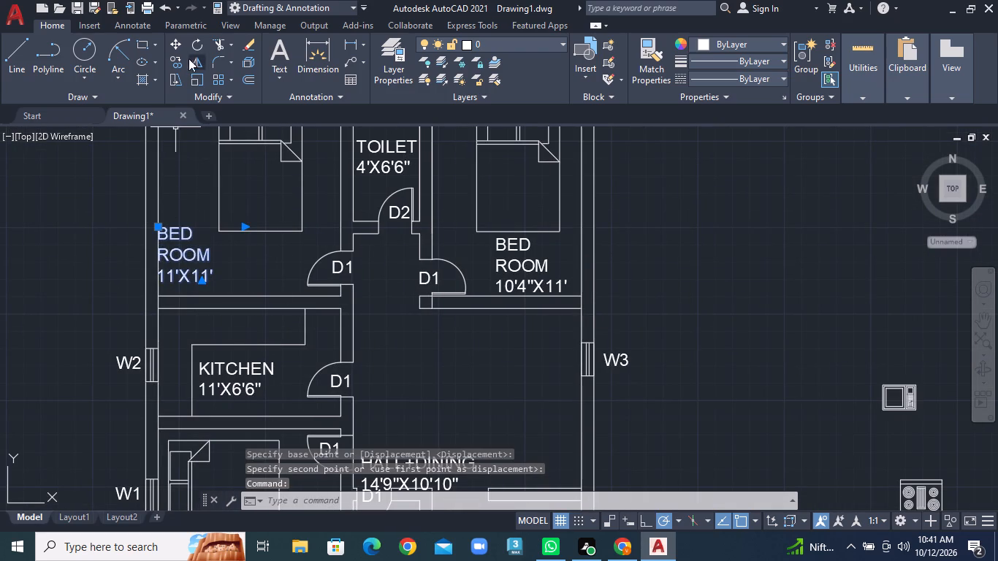
left_click(171, 37)
left_click(186, 275)
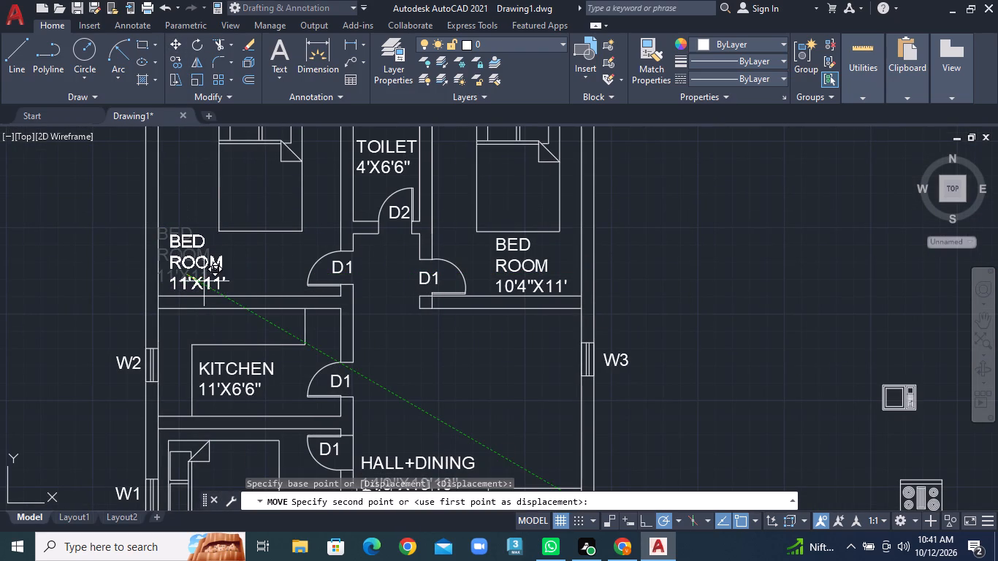
left_click(204, 281)
Move the HALL+DINING 14'9"X10'10" label northeast into the open hall area, clear of the pooja room's D1 label.
scroll(362, 297, "down", 3)
middle_click_drag(424, 350, 423, 294)
scroll(369, 294, "up", 3)
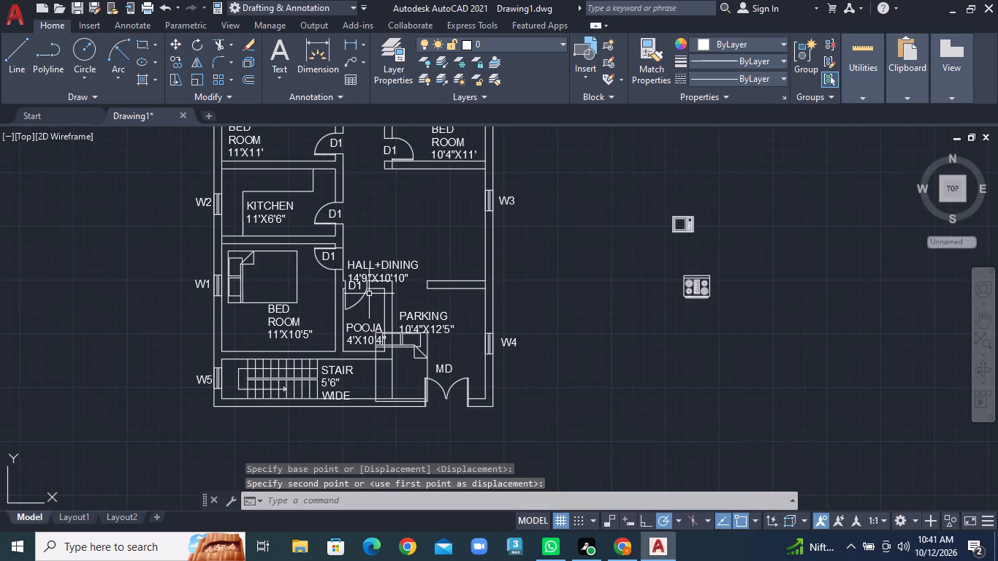
scroll(380, 278, "up", 2)
left_click(370, 245)
scroll(375, 247, "down", 2)
middle_click_drag(386, 250, 353, 332)
left_click(176, 42)
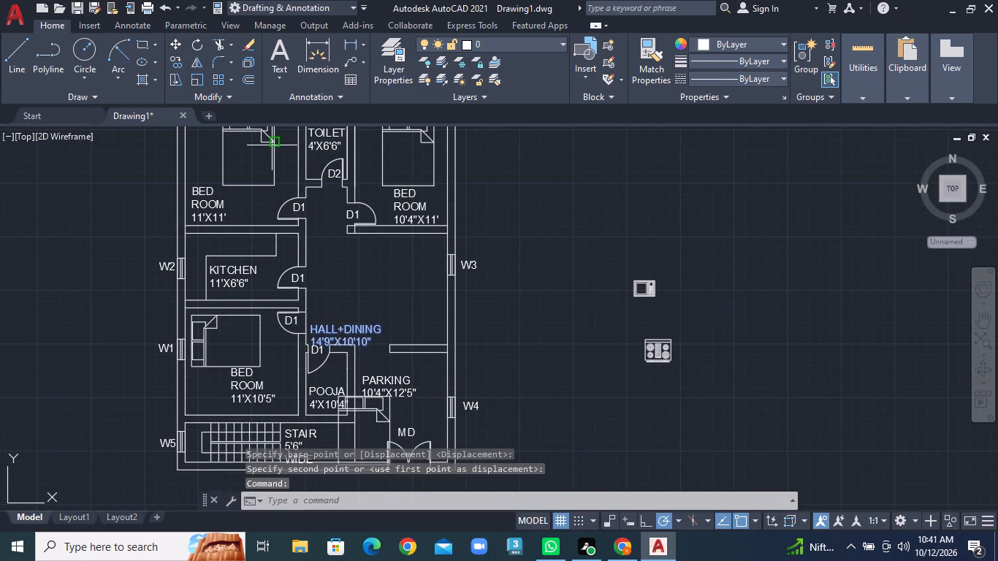
left_click(365, 332)
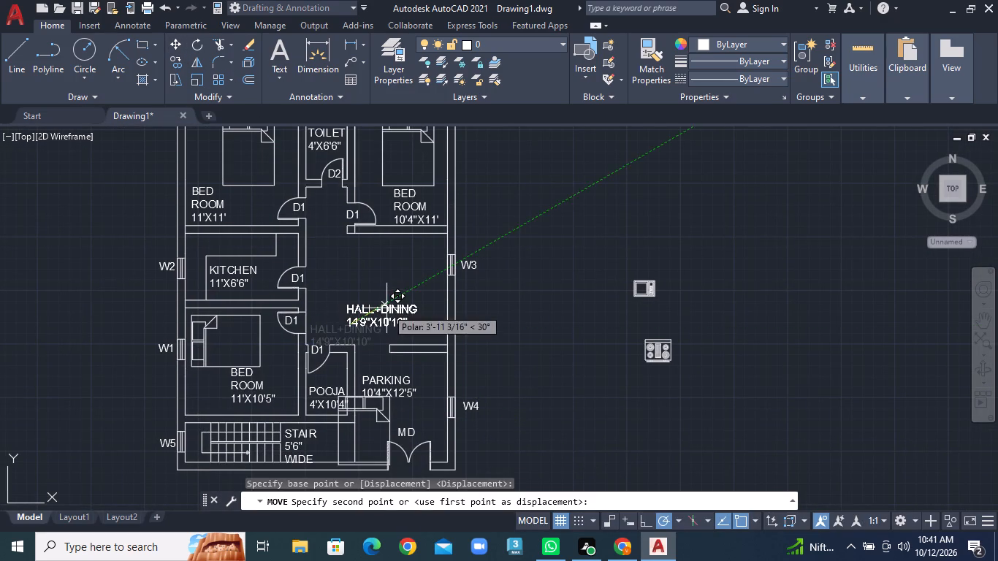
left_click(386, 308)
Move the PARKING 10'4"X12'5" label northeast, clear of the bed block and within the parking area.
middle_click_drag(479, 344, 521, 202)
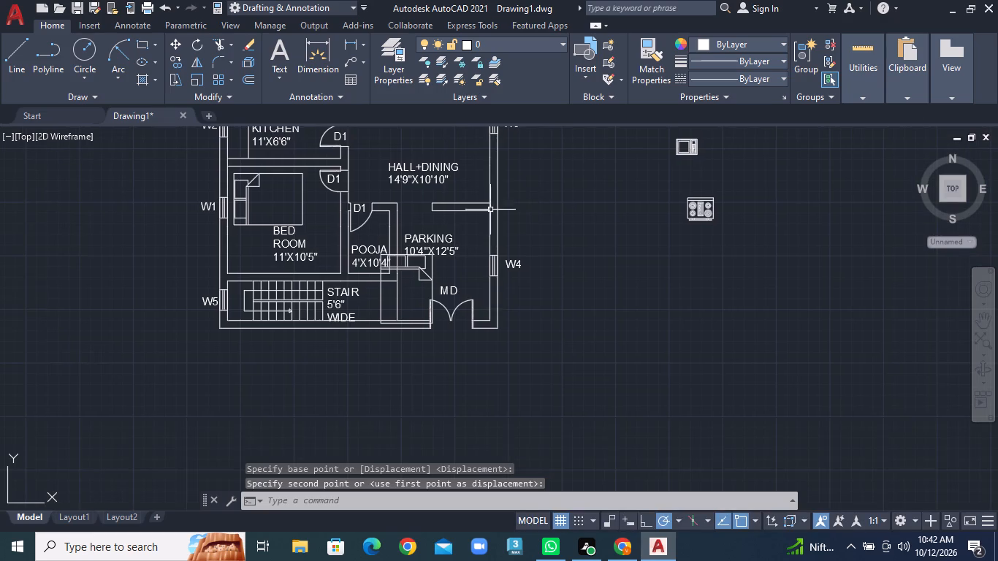
scroll(462, 216, "up", 2)
left_click(401, 278)
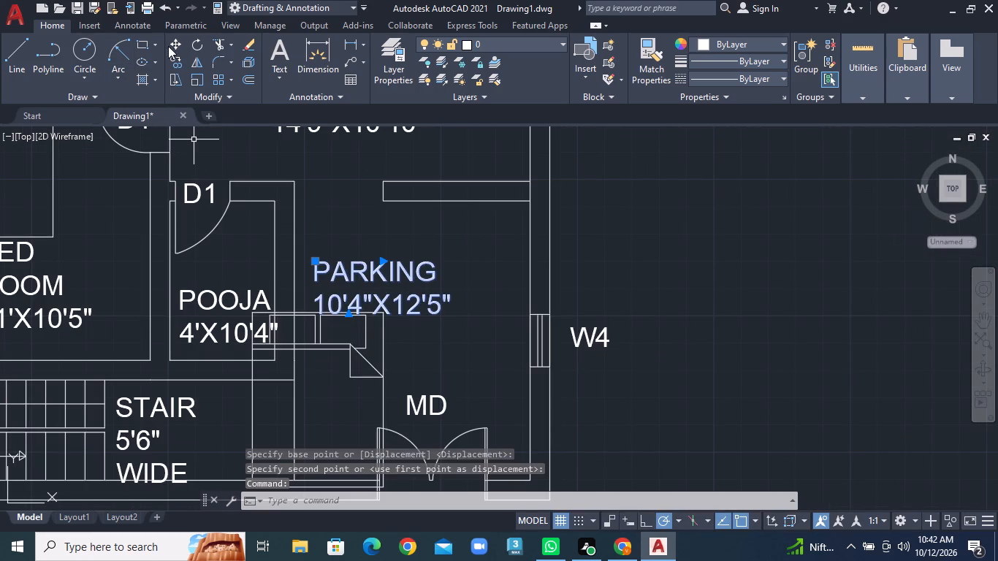
left_click(175, 44)
left_click(373, 270)
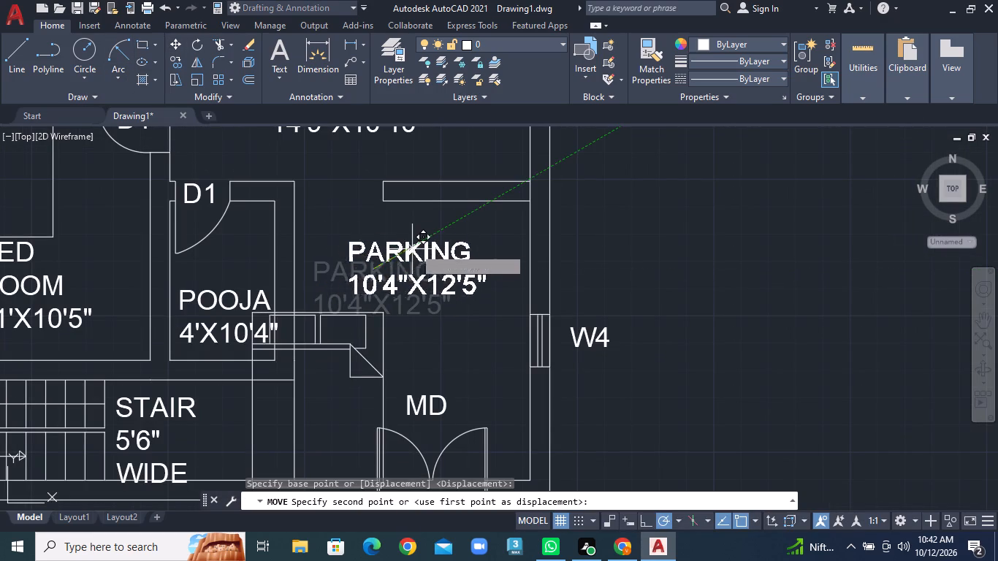
left_click(419, 243)
Move the STAIR 5'6" WIDE label northeast, away from the stair flights.
scroll(420, 293, "down", 2)
scroll(308, 358, "up", 2)
left_click(308, 348)
left_click(314, 345)
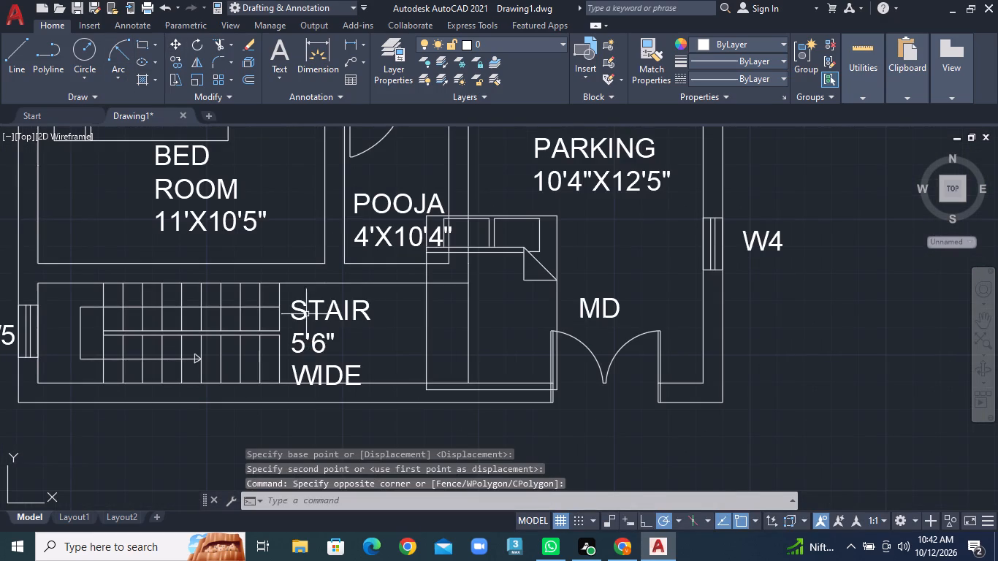
left_click(299, 300)
left_click(168, 43)
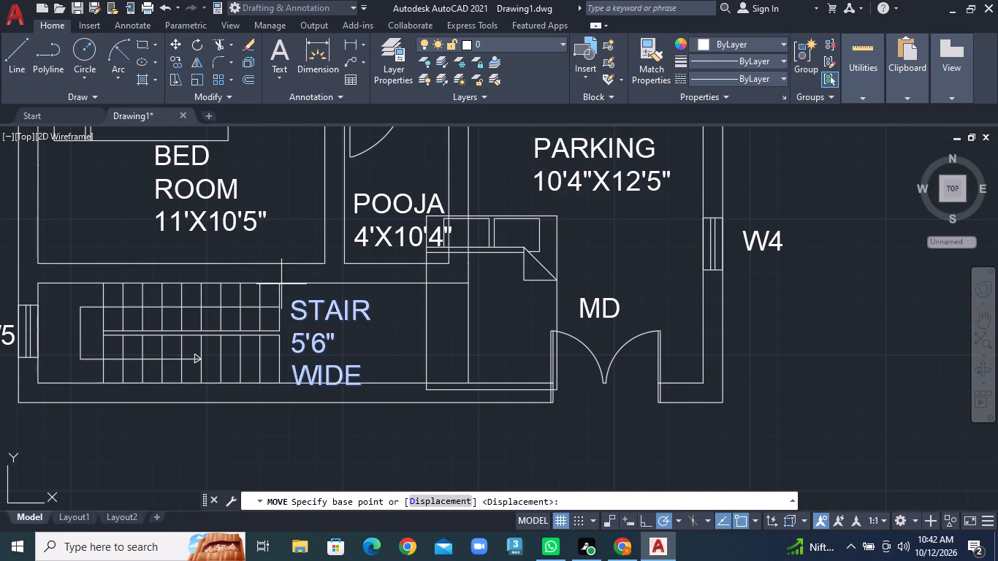
left_click(305, 337)
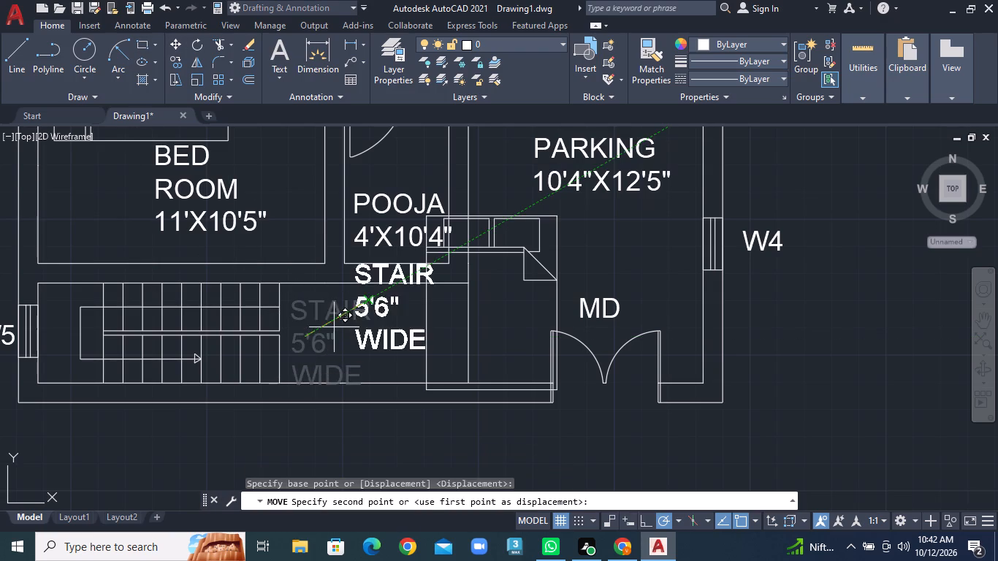
scroll(340, 327, "up", 3)
left_click(323, 326)
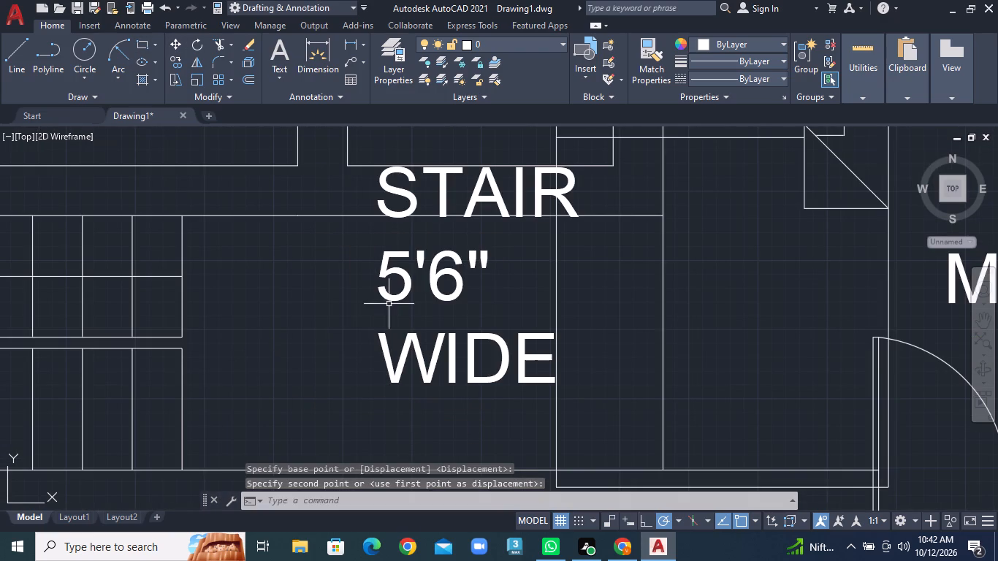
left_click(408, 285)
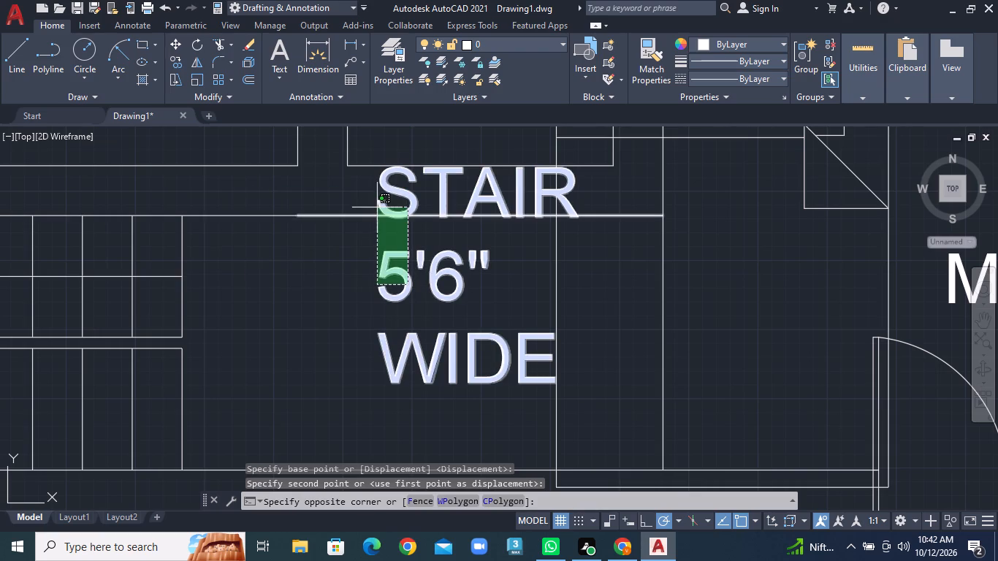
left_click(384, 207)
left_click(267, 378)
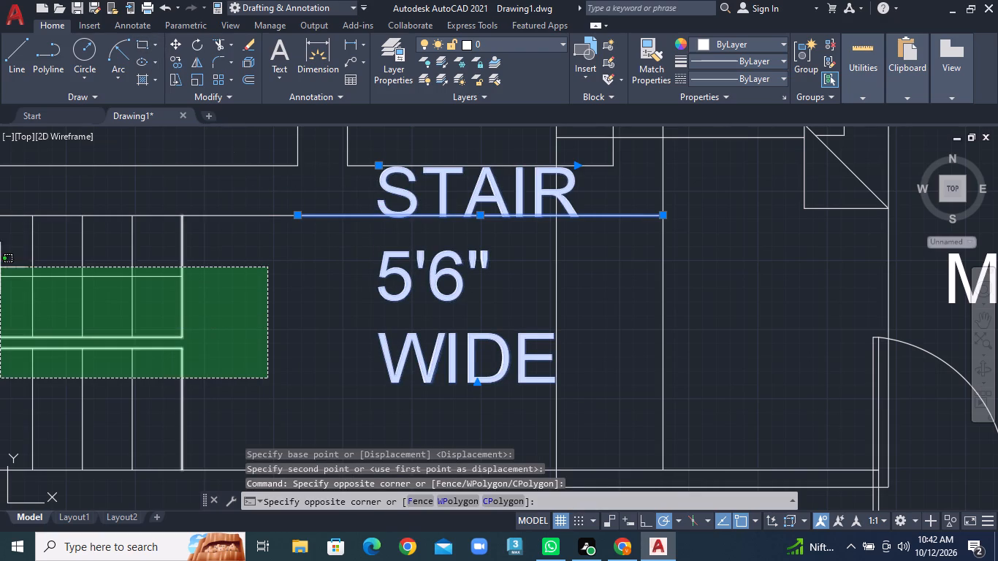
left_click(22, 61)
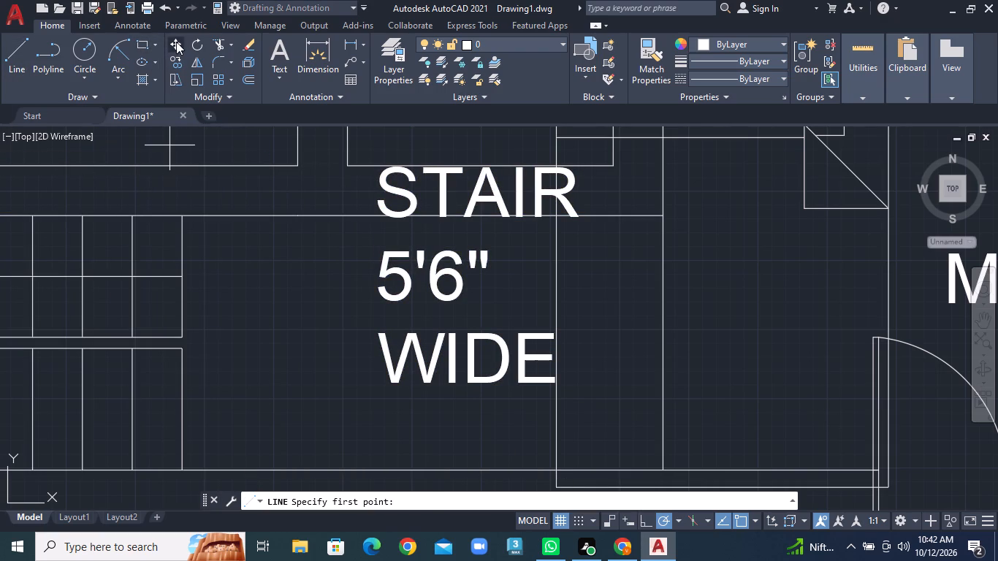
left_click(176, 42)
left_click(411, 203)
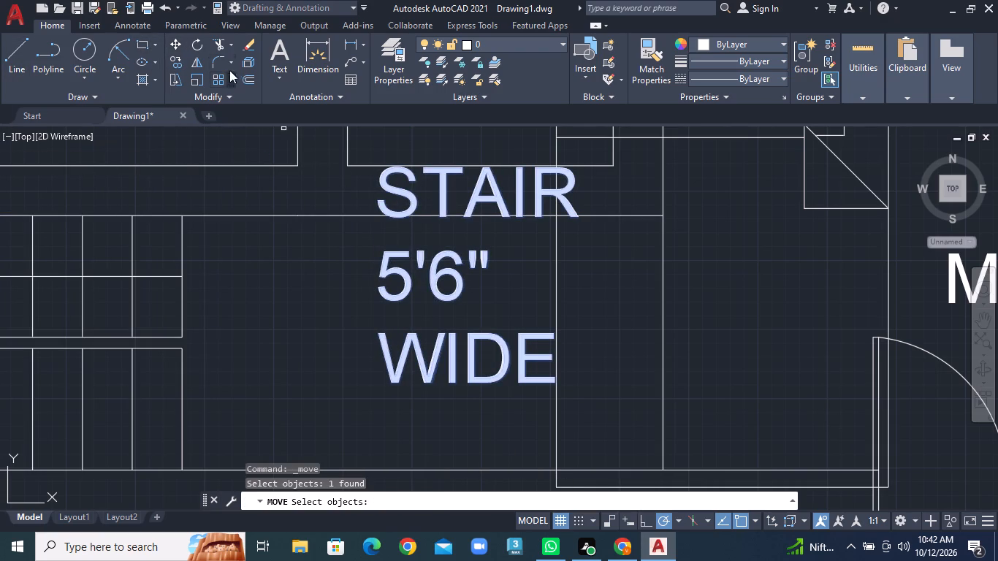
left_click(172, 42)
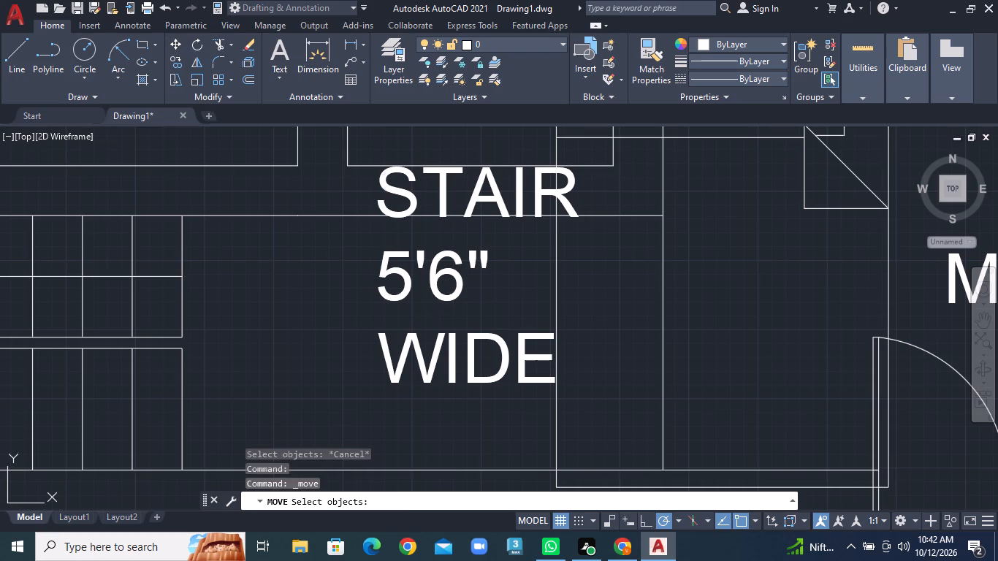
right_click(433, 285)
Move the STAIR 5'6" WIDE label southwest so it fits between the stair area's north and south walls, beside the flights.
left_click(445, 283)
left_click(386, 322)
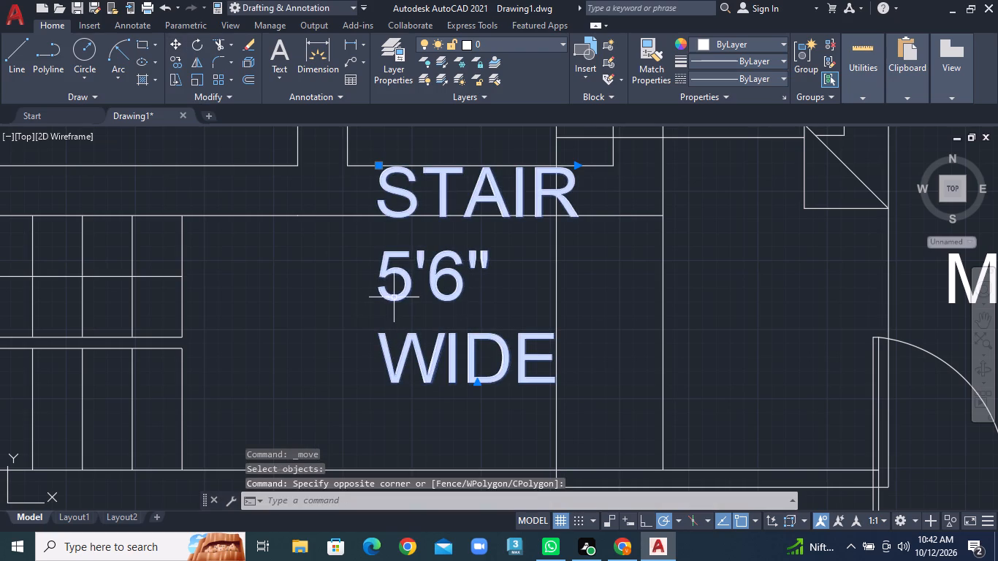
right_click(395, 294)
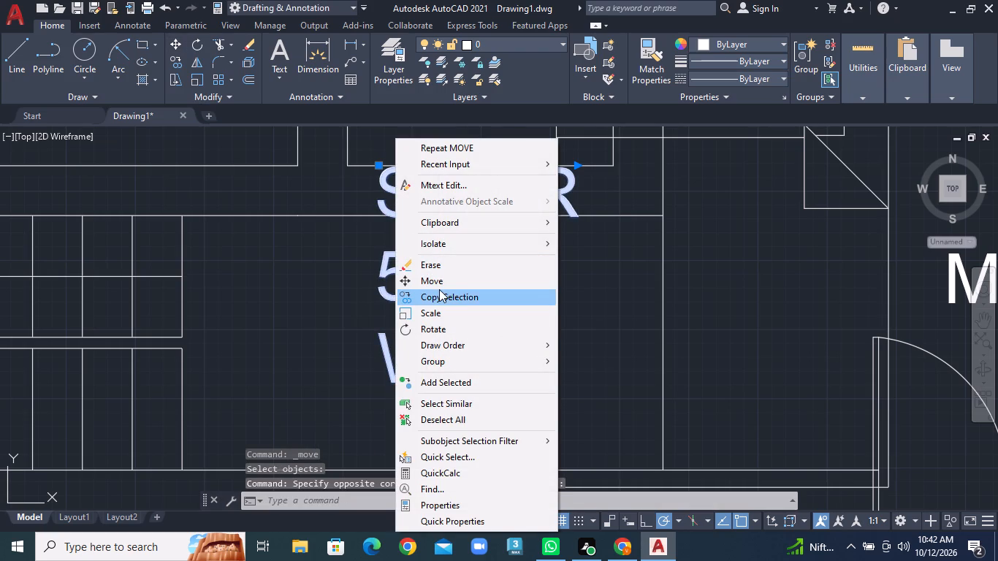
left_click(439, 284)
left_click(433, 282)
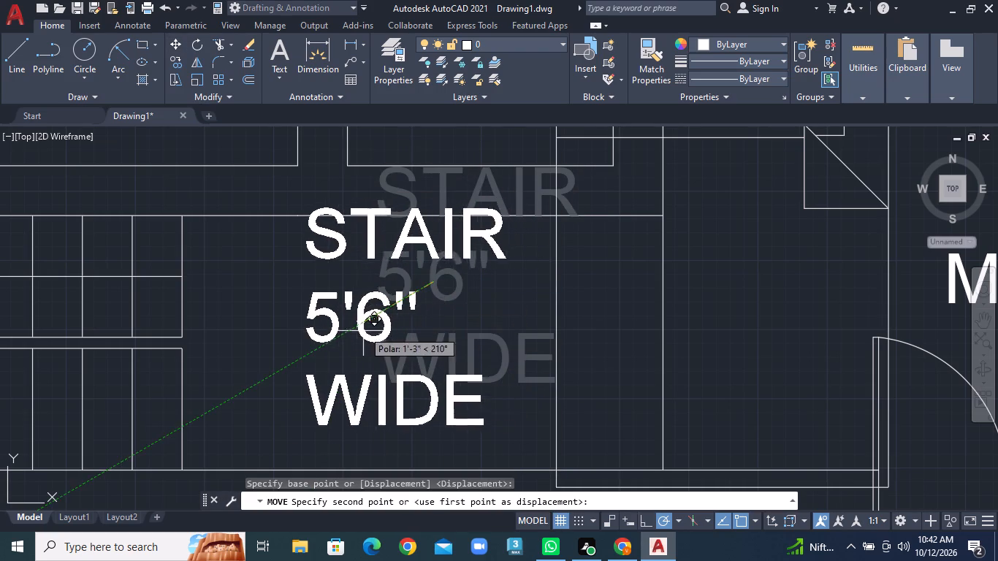
left_click(353, 346)
Move the BED ROOM 11'X10'5" label slightly south, into the space between the bed and the room's south wall.
scroll(406, 356, "down", 4)
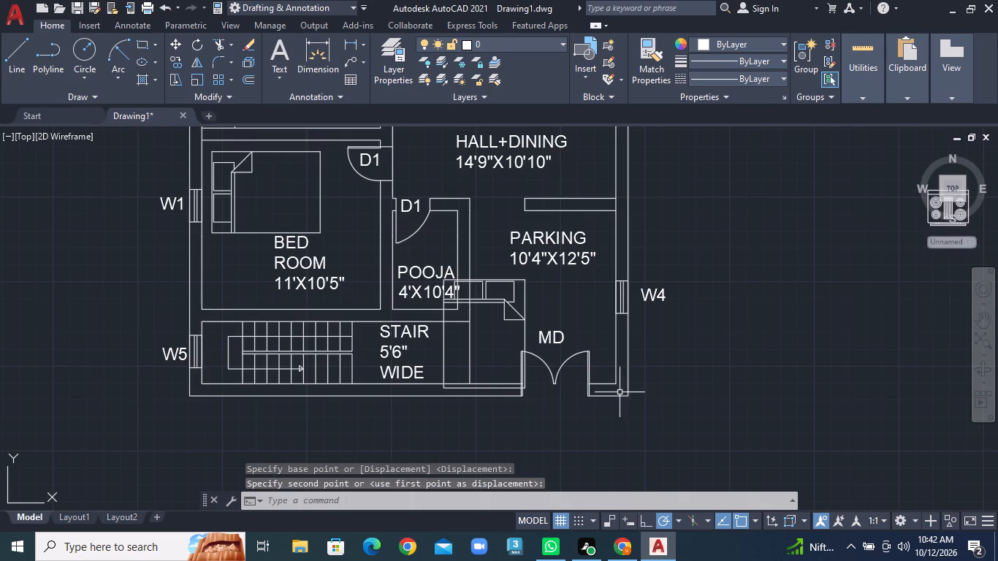
scroll(525, 327, "up", 1)
scroll(527, 337, "down", 1)
middle_click_drag(532, 366, 471, 348)
left_click(248, 265)
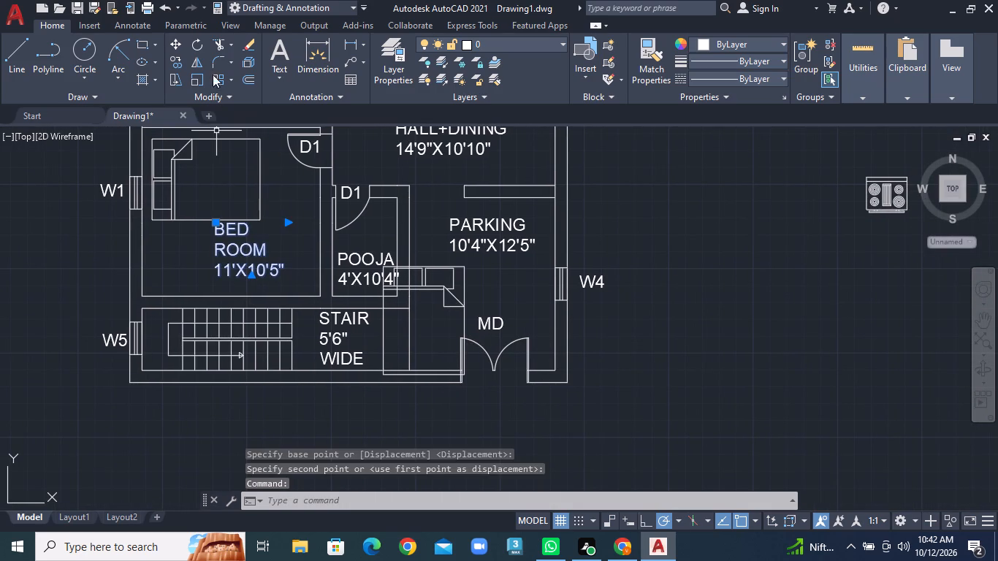
left_click(178, 42)
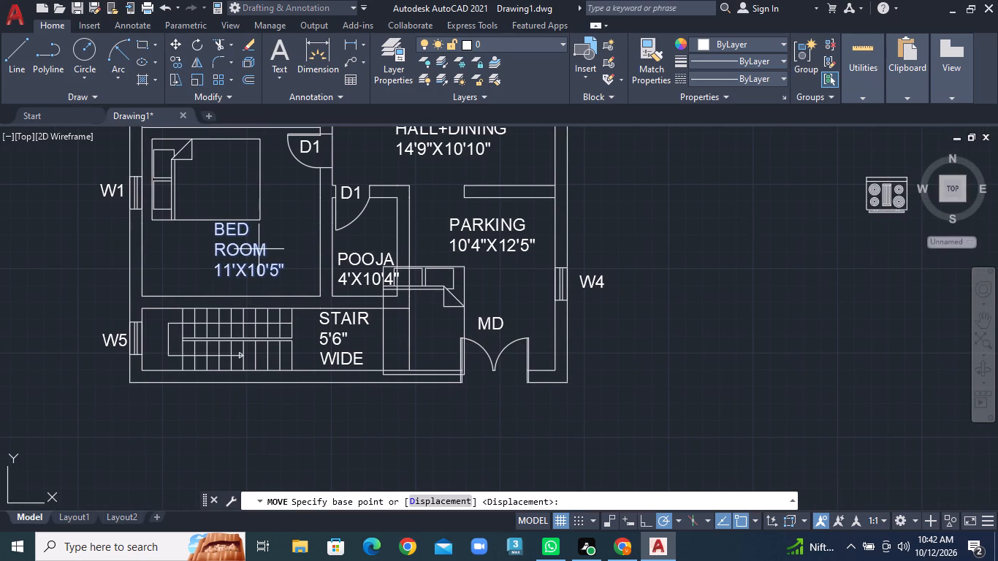
left_click(254, 249)
left_click(248, 256)
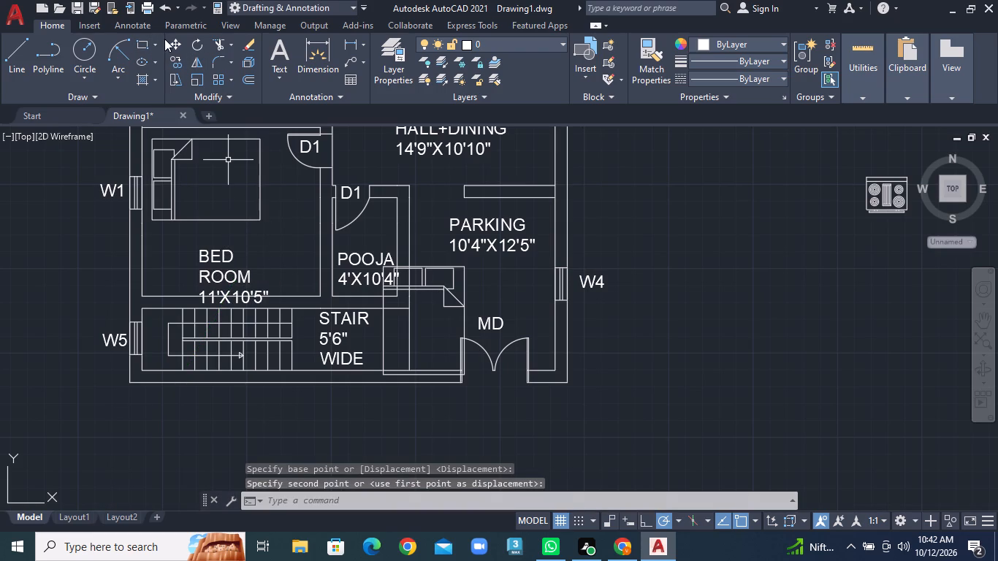
left_click(174, 40)
left_click(214, 260)
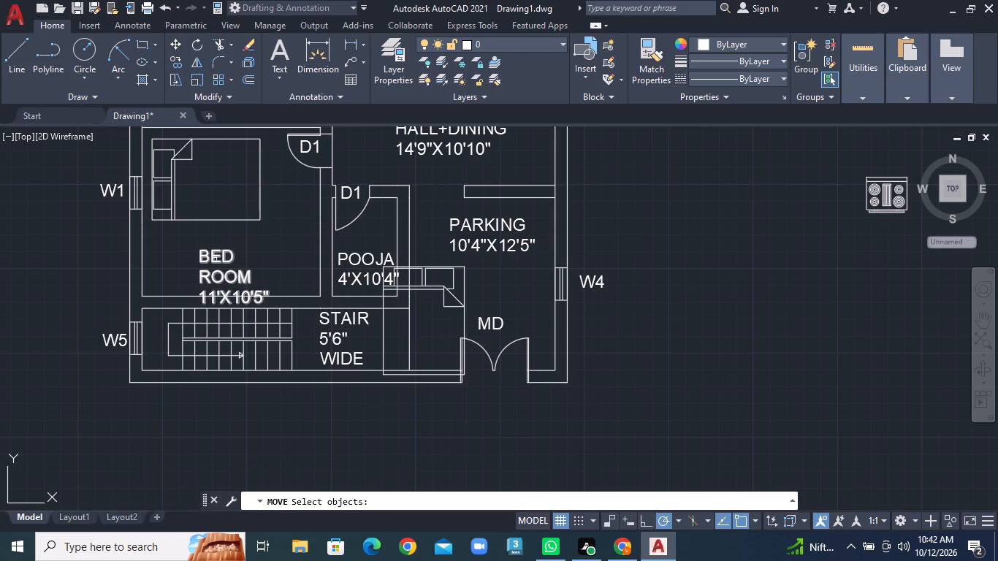
right_click(216, 260)
left_click(216, 266)
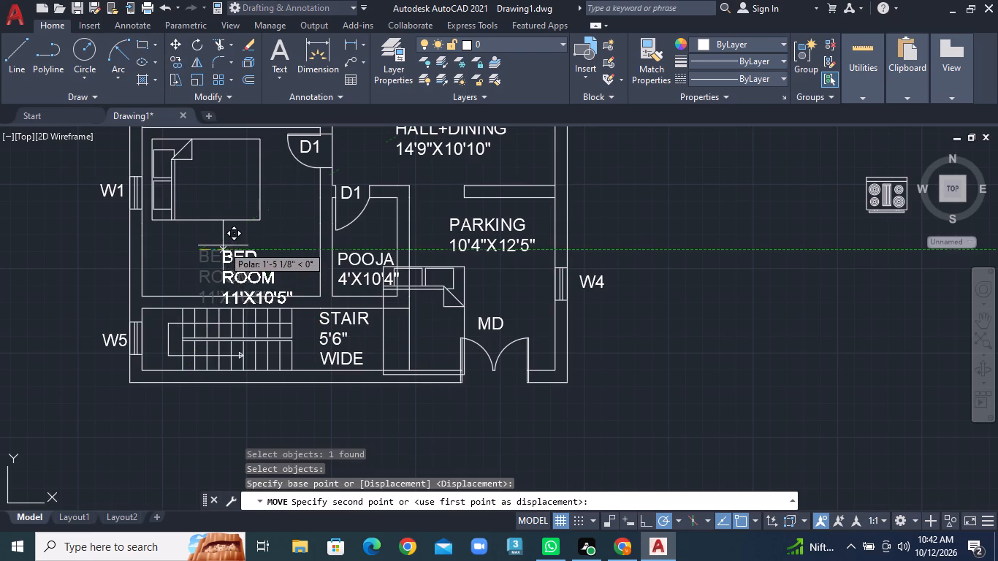
left_click(217, 240)
Move the MD label southwest, closer to the main double door.
scroll(455, 322, "up", 1)
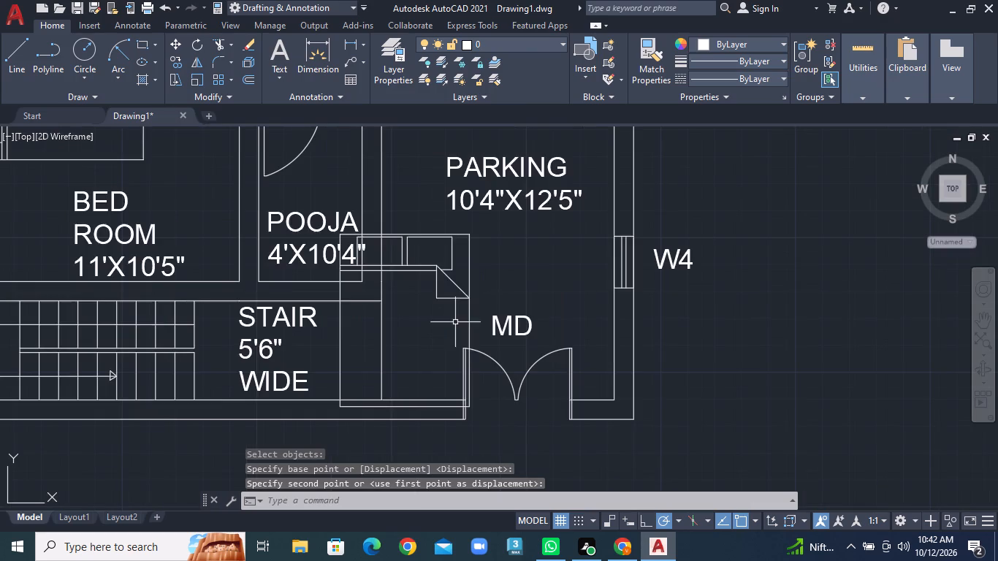
scroll(499, 314, "up", 2)
left_click(500, 351)
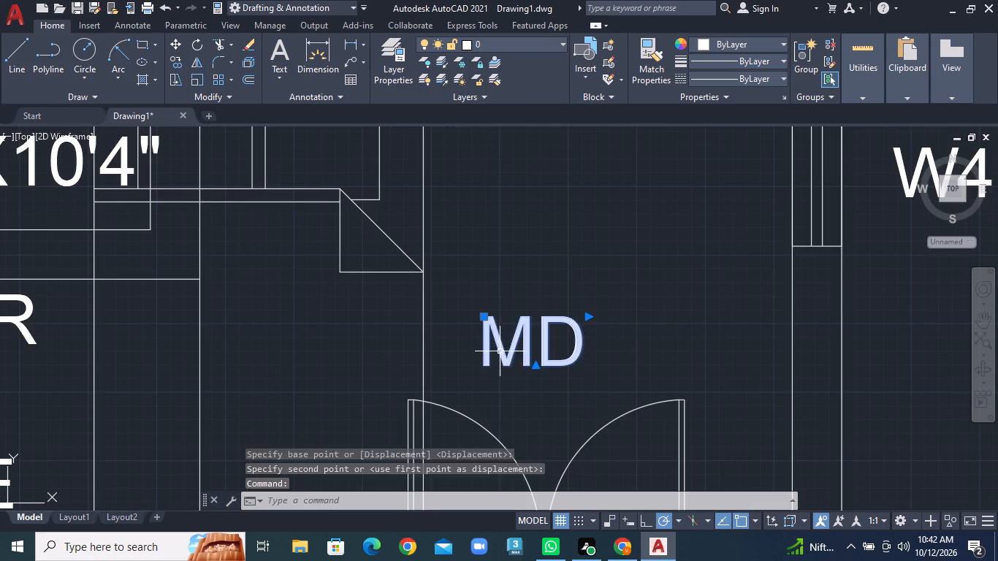
middle_click_drag(500, 351, 471, 255)
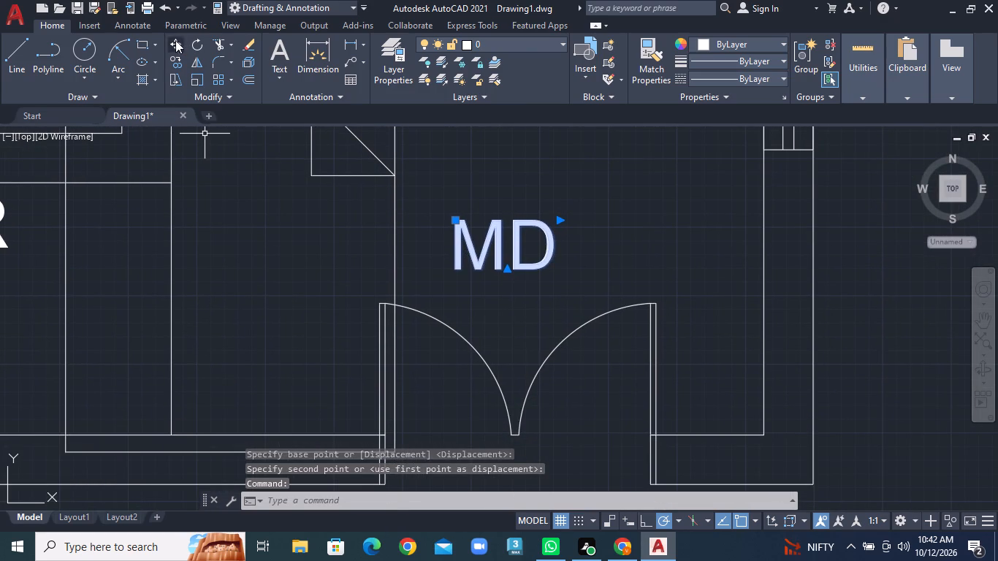
left_click(175, 40)
left_click(490, 233)
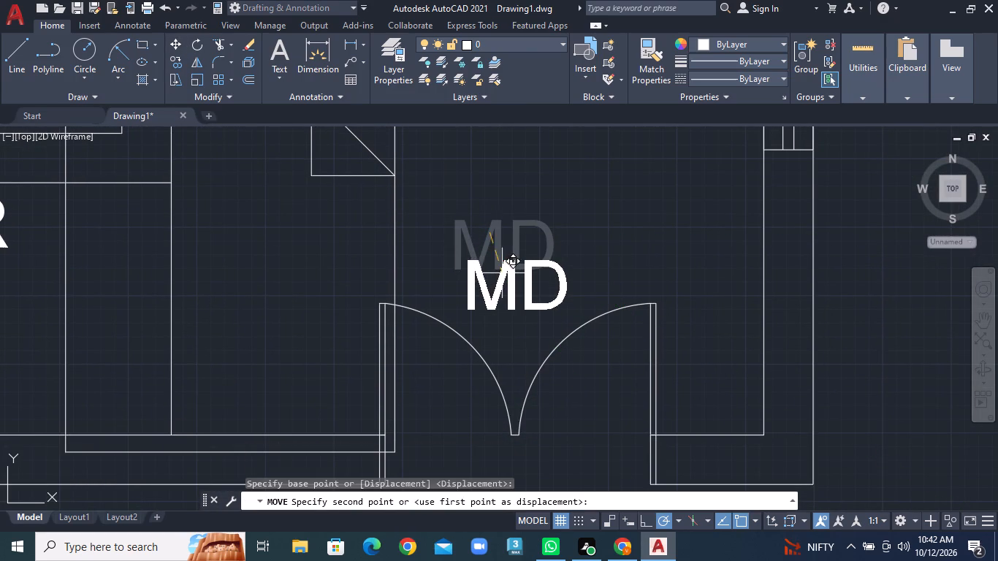
left_click(504, 289)
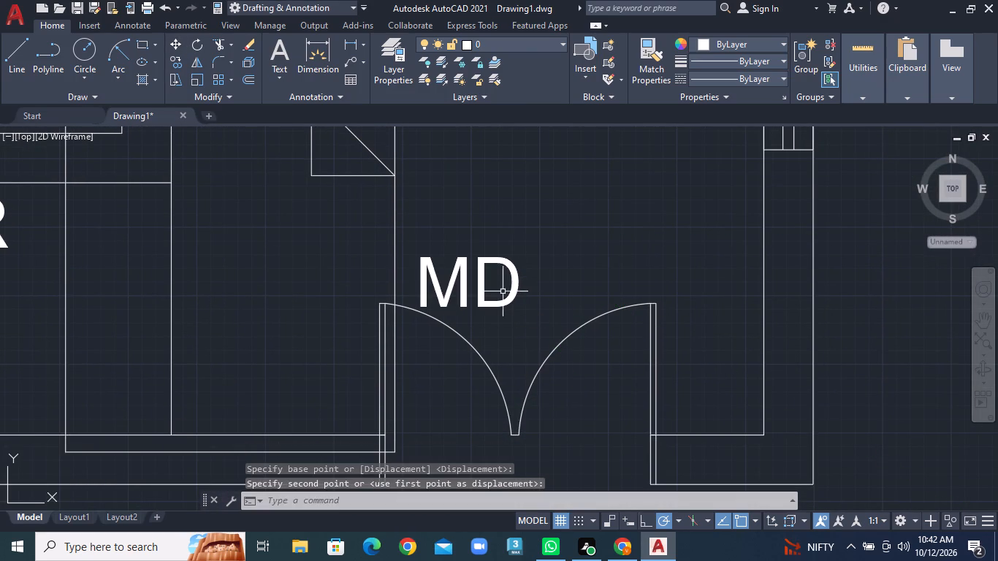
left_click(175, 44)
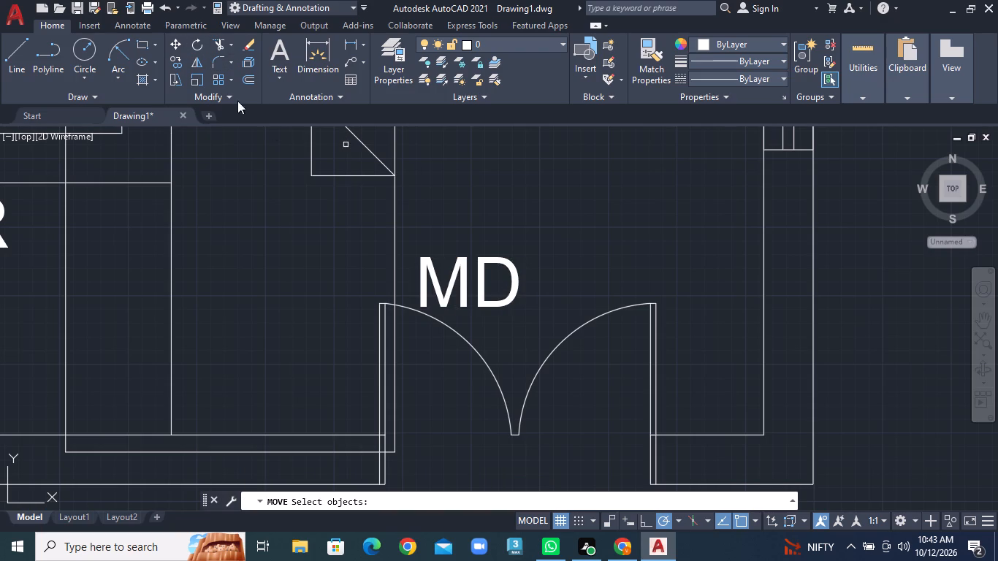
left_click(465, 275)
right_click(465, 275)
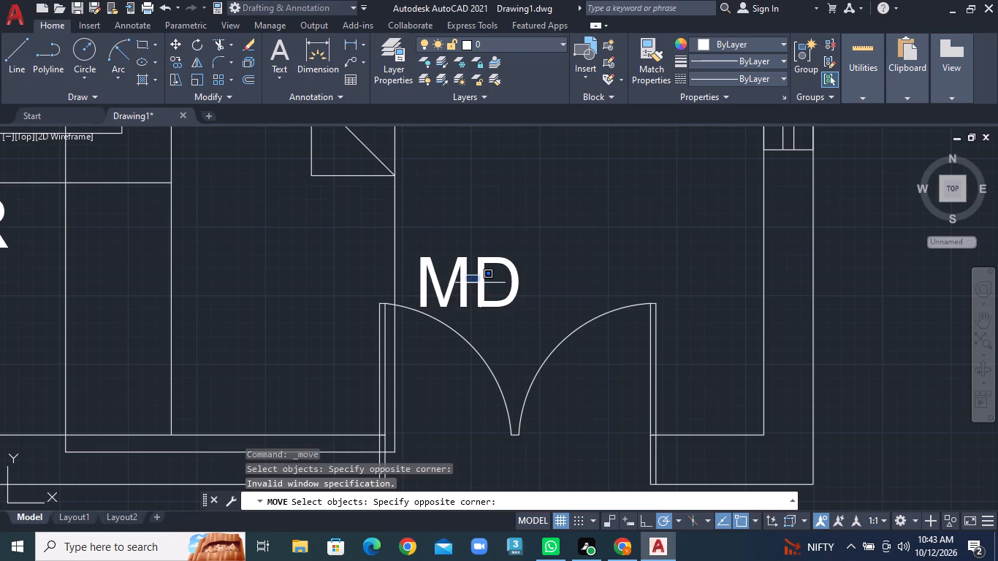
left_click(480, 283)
Move the MD label southeast so it sits centrally between the two swing arcs of the main door.
left_click(177, 40)
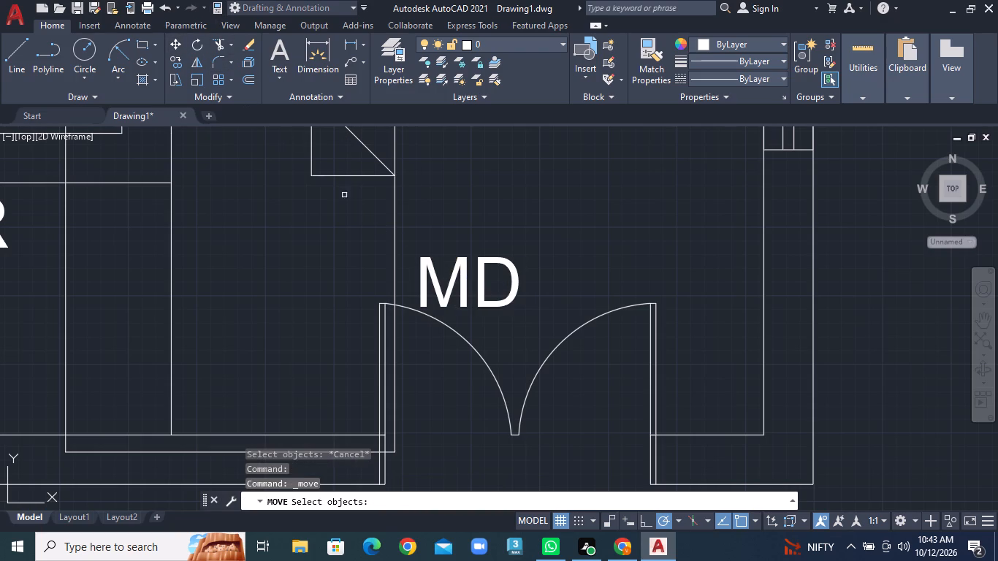
left_click(460, 276)
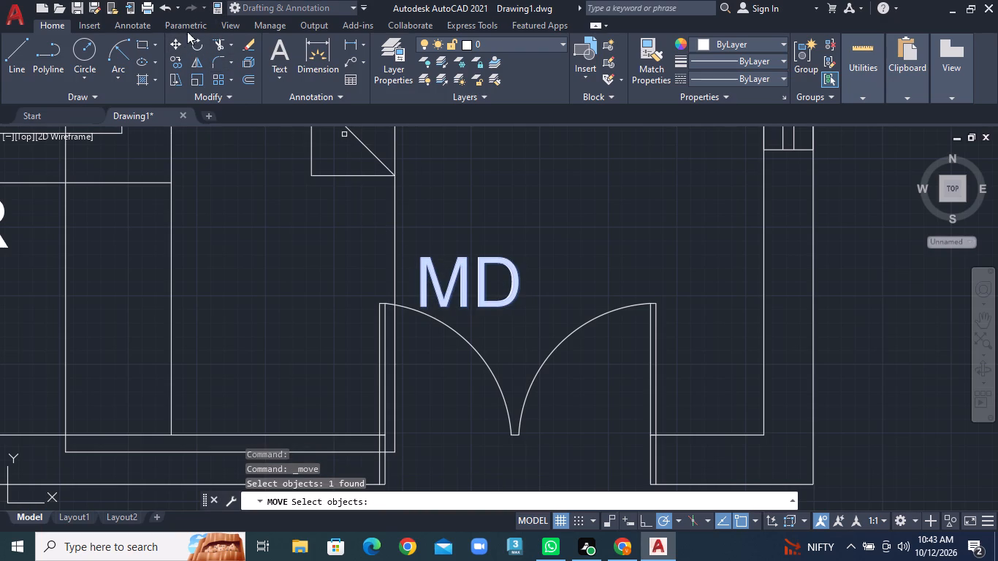
left_click(165, 42)
right_click(461, 280)
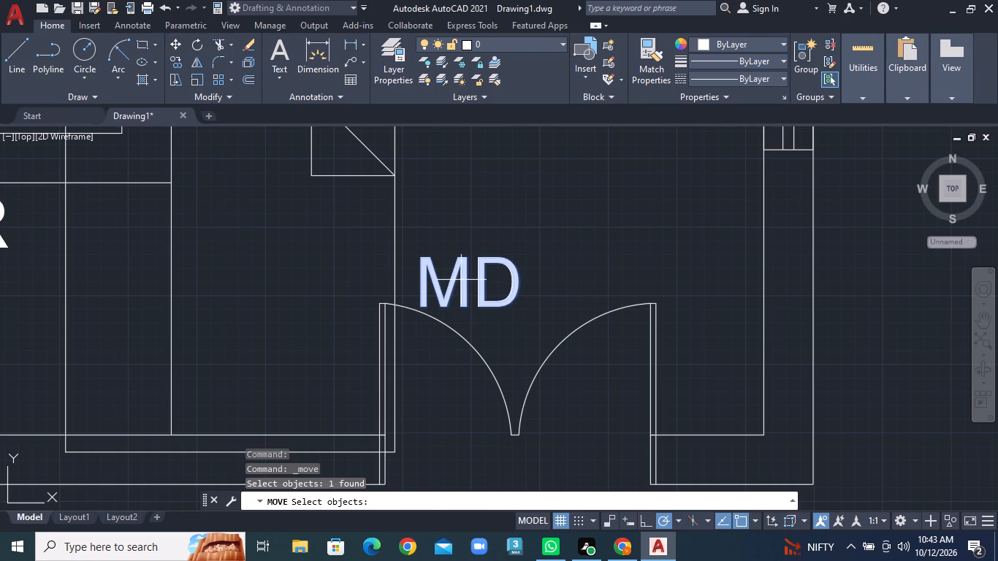
left_click(461, 280)
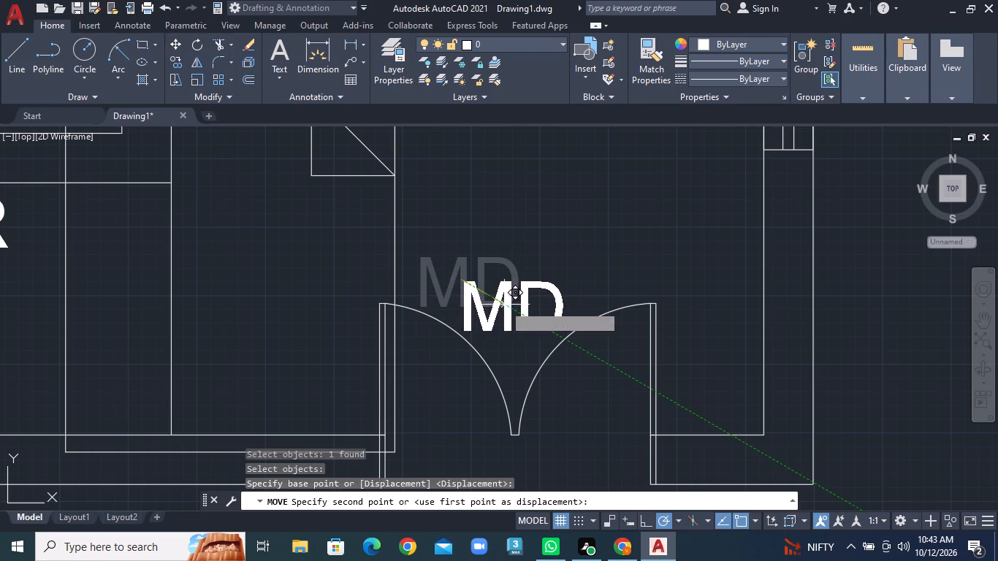
left_click(504, 305)
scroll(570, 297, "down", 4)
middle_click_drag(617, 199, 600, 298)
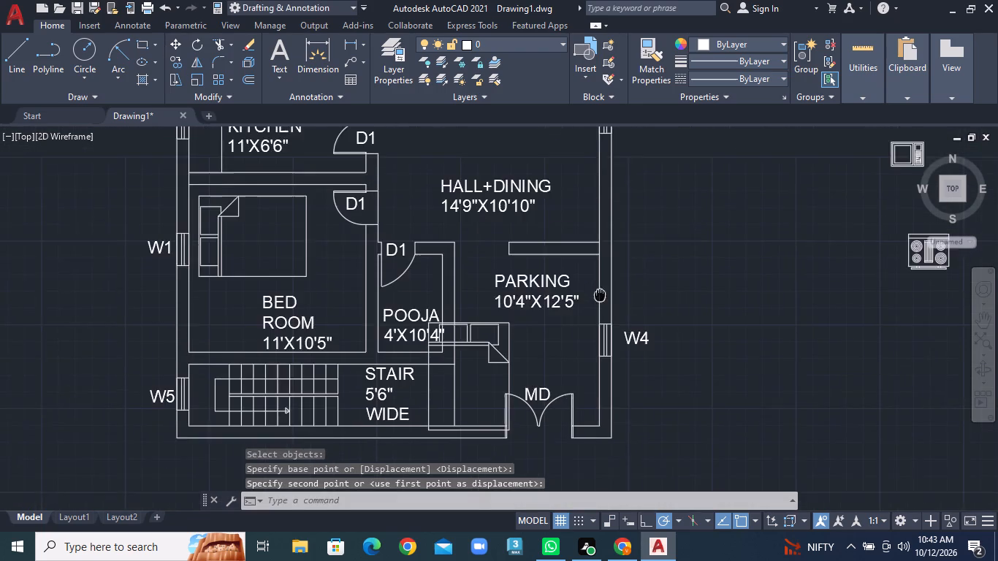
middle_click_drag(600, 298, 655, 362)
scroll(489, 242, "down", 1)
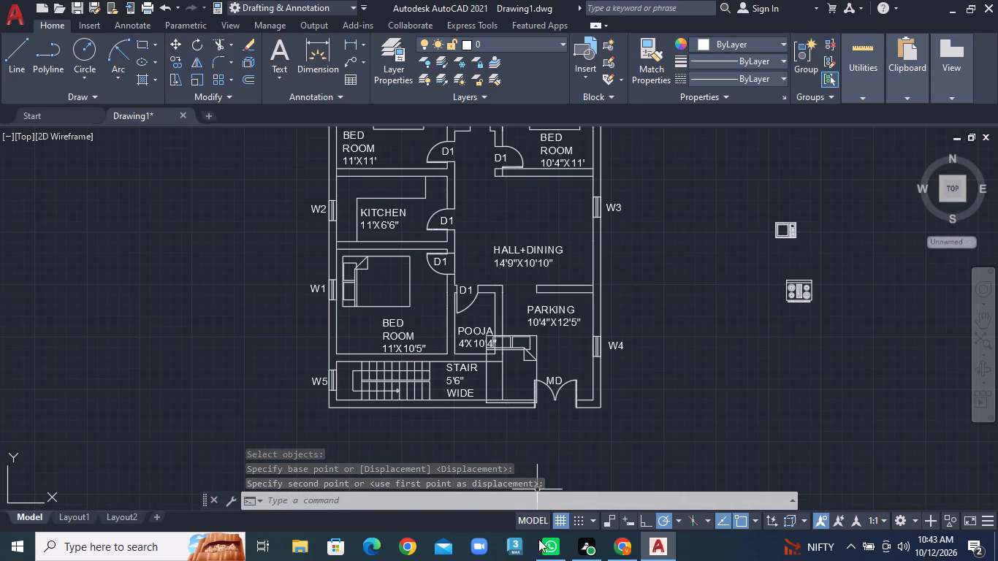
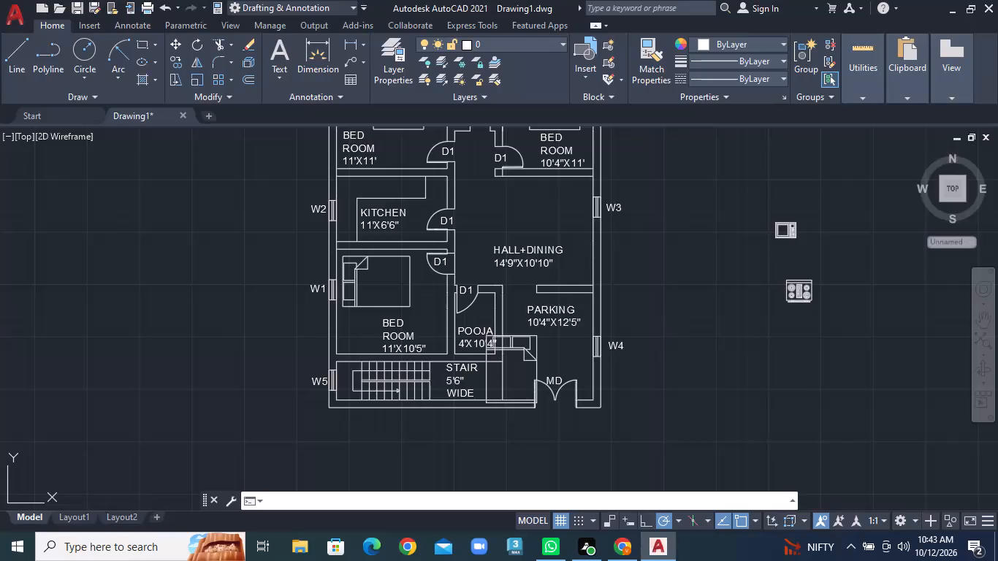
Open DesignCenter.
type("D")
type("C")
key("Return")
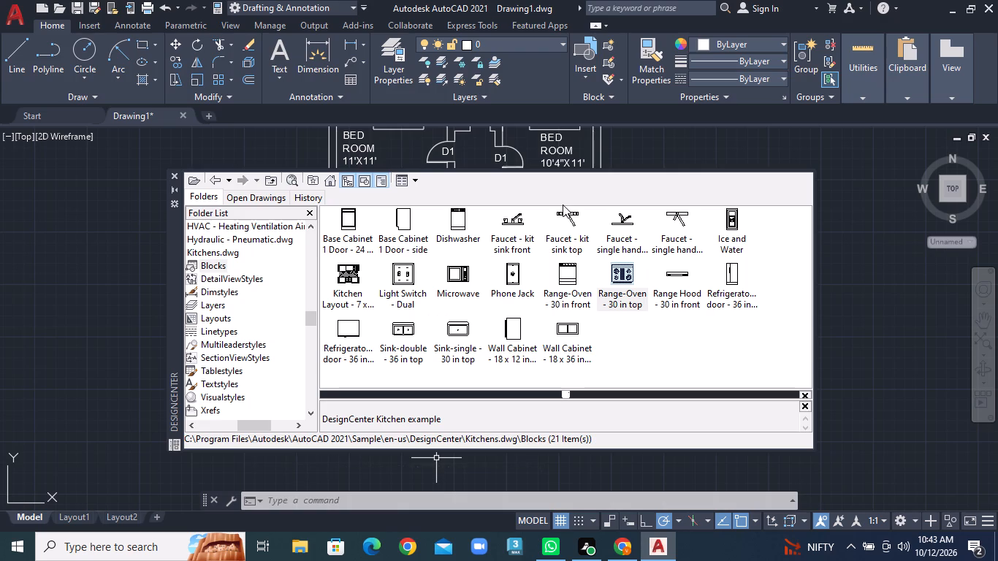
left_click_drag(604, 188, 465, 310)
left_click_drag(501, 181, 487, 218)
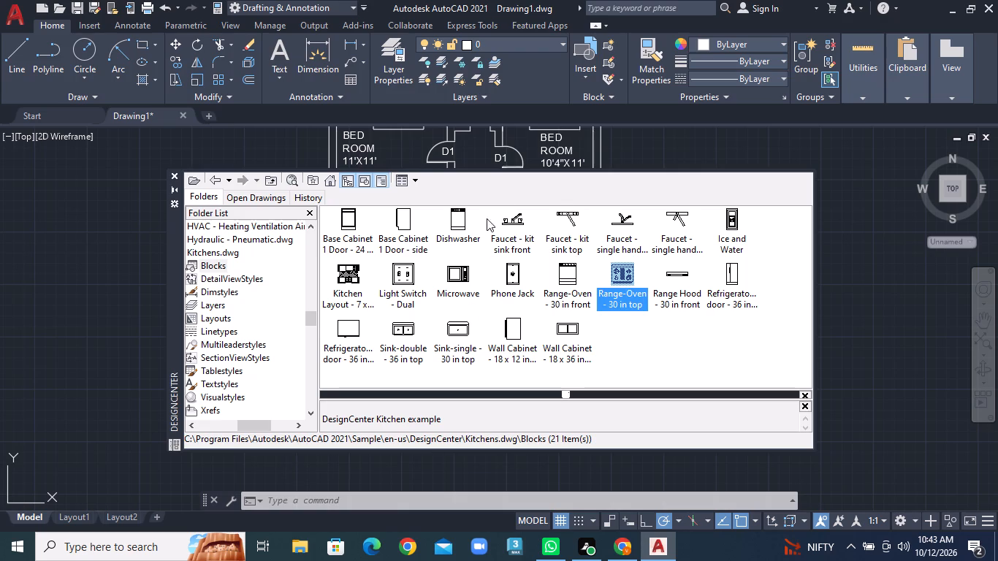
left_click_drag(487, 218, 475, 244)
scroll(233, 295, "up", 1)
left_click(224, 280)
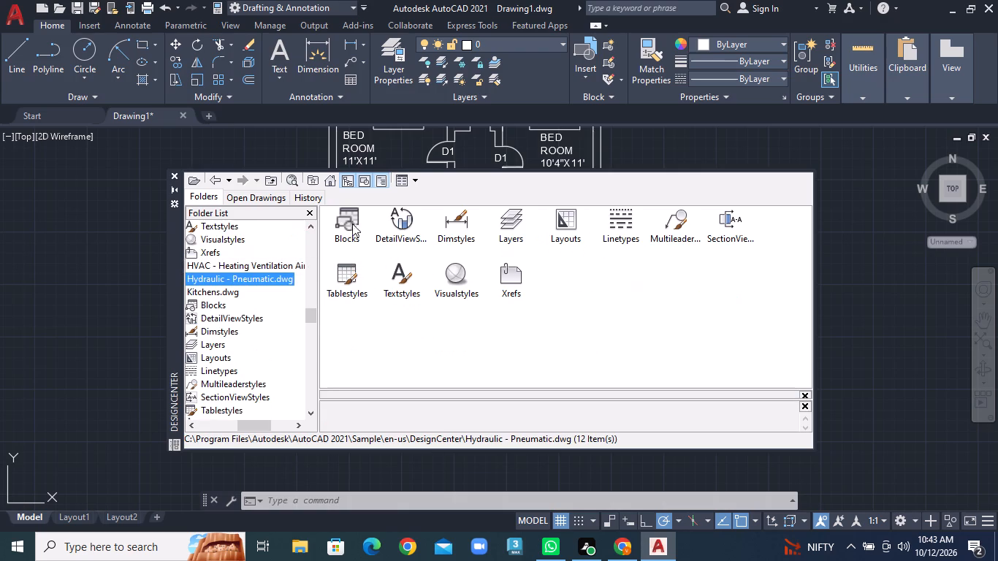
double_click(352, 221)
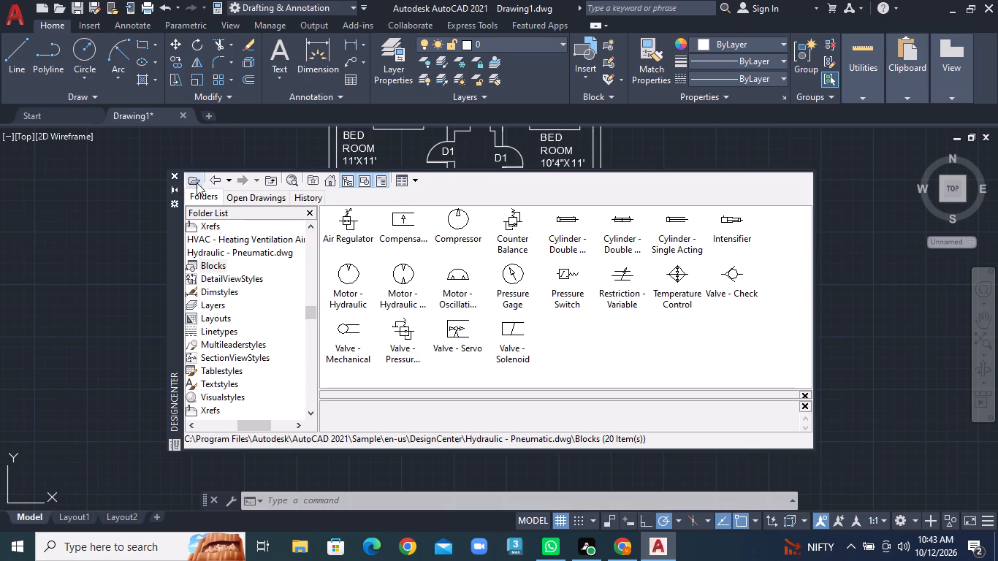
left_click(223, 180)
Find the Home - Space Planner drawing among the DesignCenter sample drawings and display its blocks.
scroll(256, 346, "down", 1)
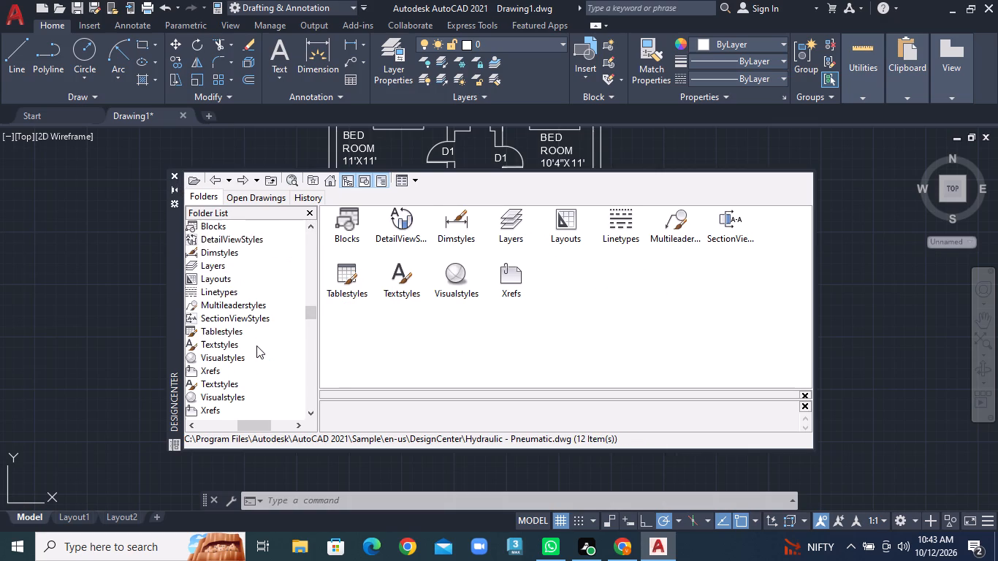
scroll(256, 346, "down", 3)
scroll(256, 346, "up", 1)
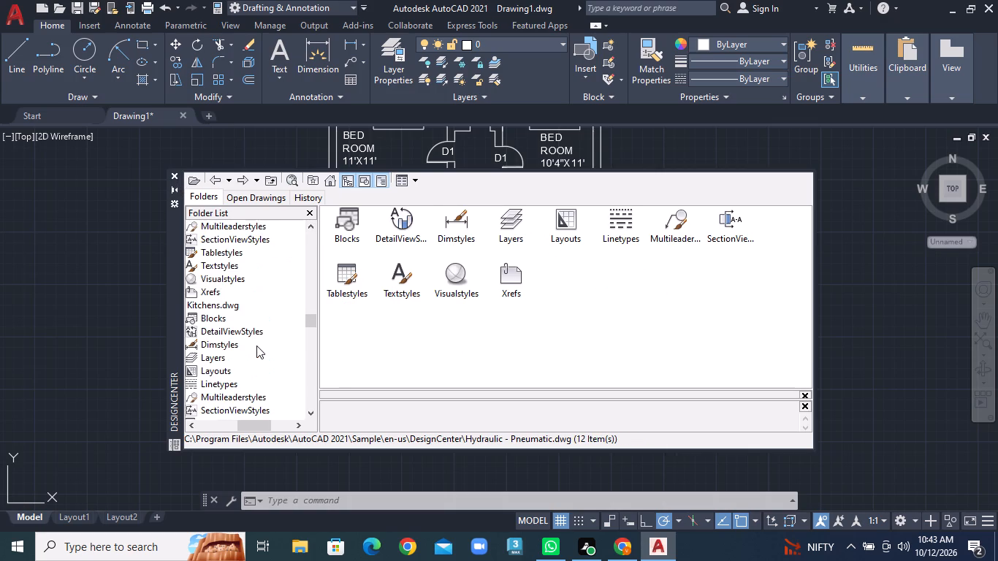
scroll(256, 346, "down", 3)
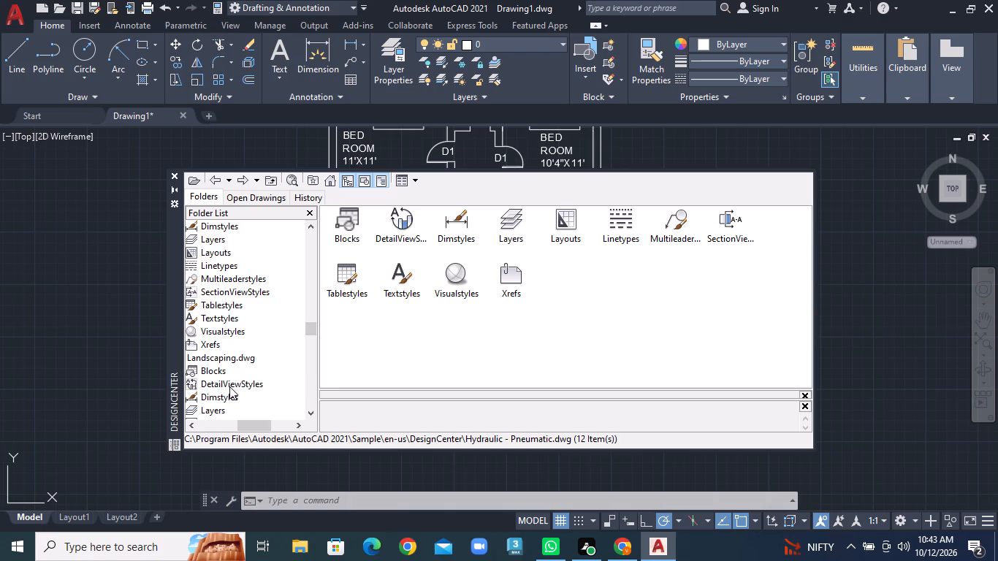
left_click_drag(315, 329, 315, 336)
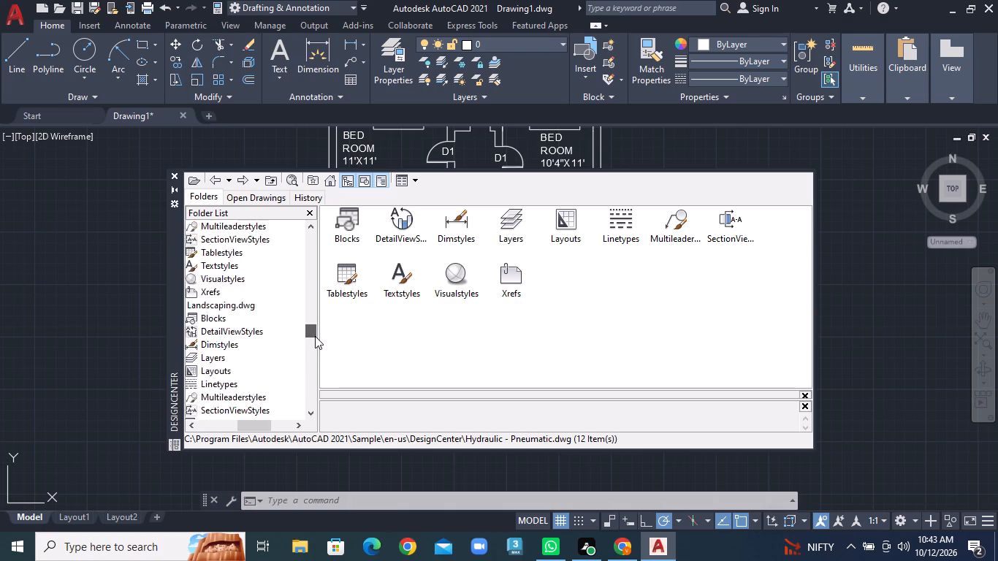
left_click_drag(315, 336, 315, 335)
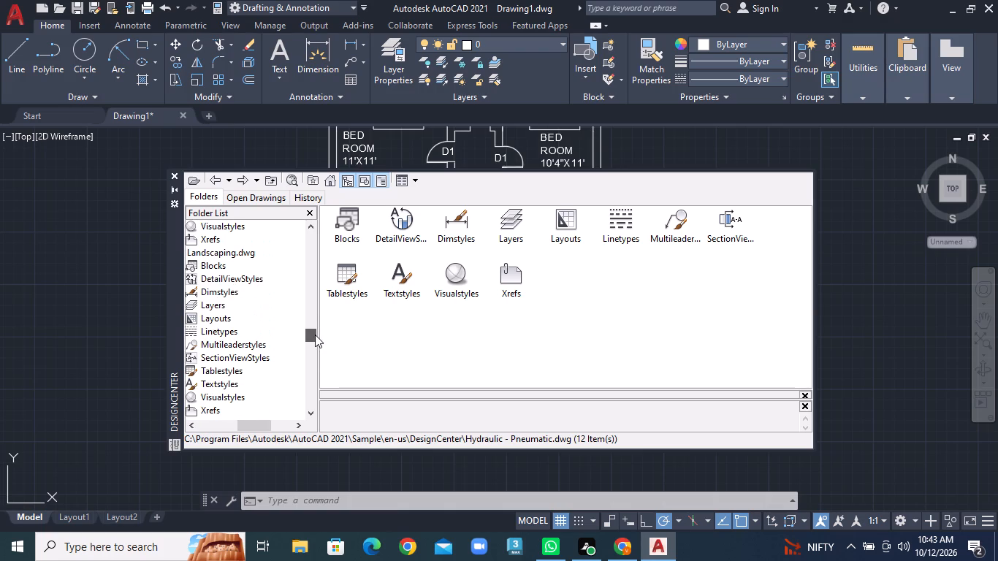
left_click_drag(315, 335, 315, 297)
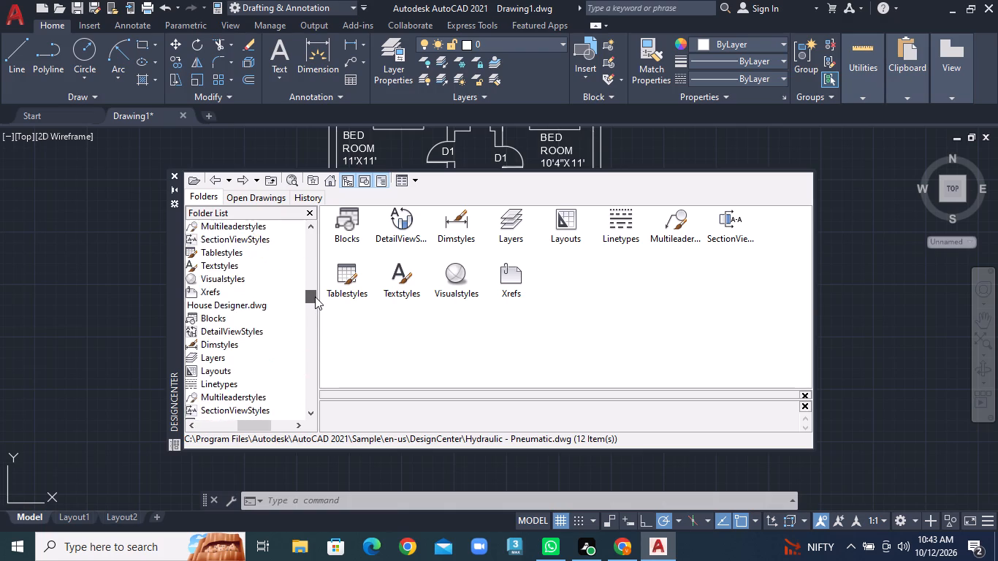
left_click_drag(315, 297, 315, 284)
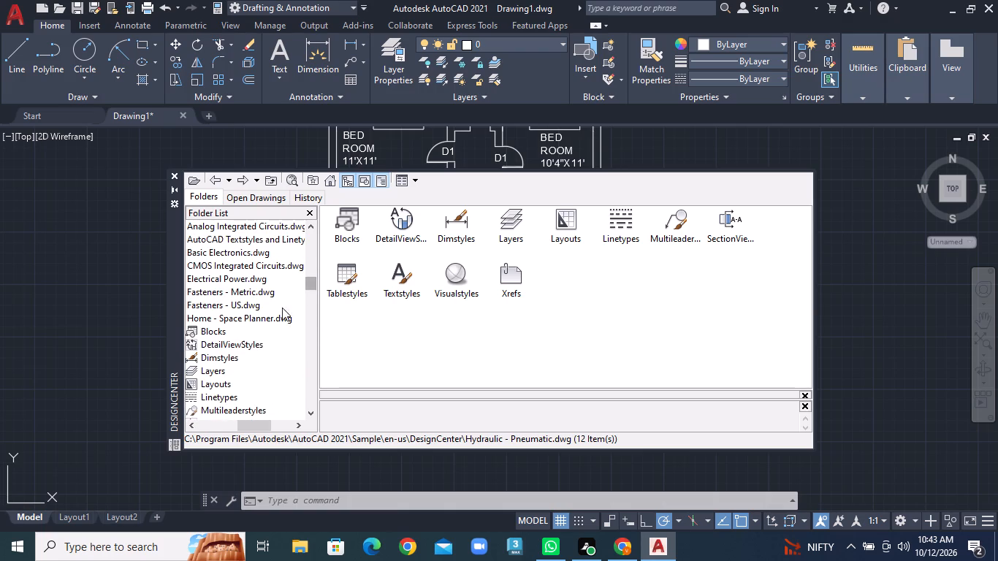
double_click(224, 330)
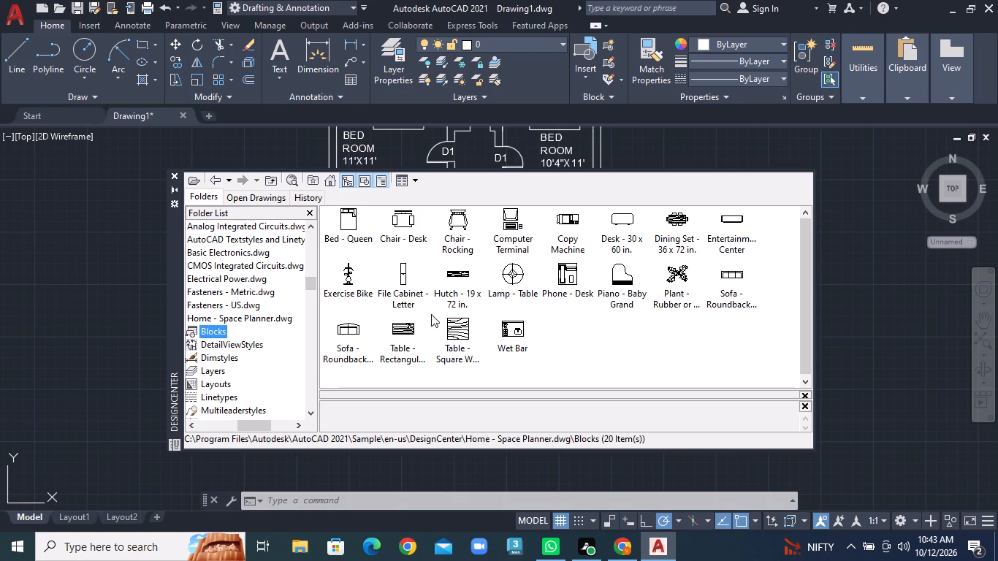
Insert a Sofa - Roundback Loveseat 5 ft. block in the empty space east of the plan, with a Dining Set - 36 x 72 in. south of it.
left_click(735, 273)
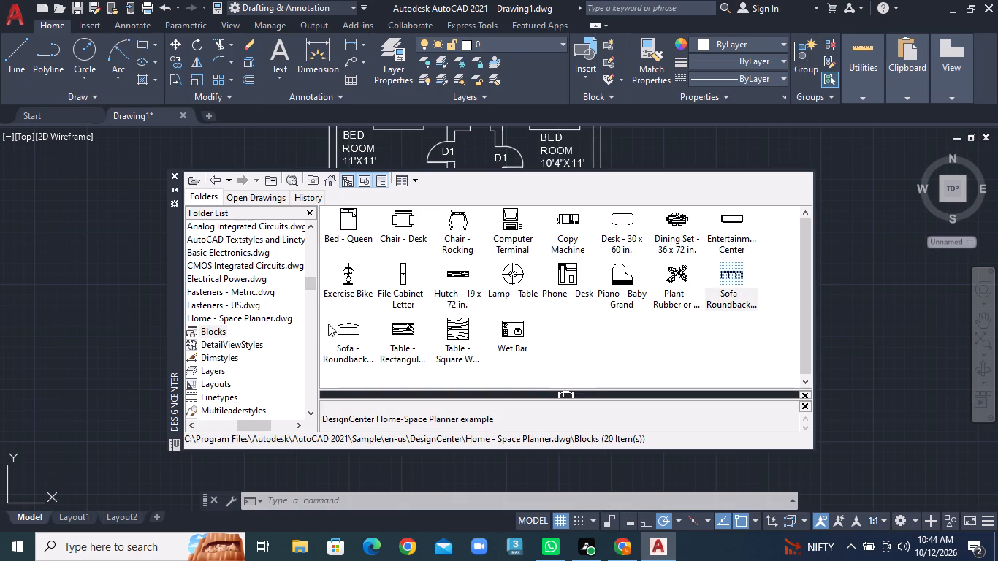
left_click_drag(346, 324, 875, 321)
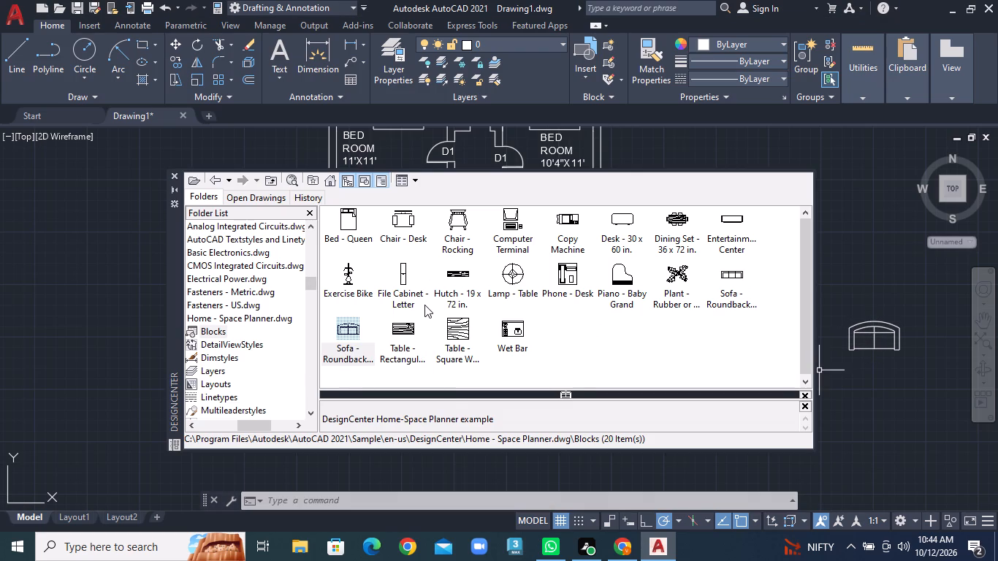
left_click_drag(675, 215, 679, 219)
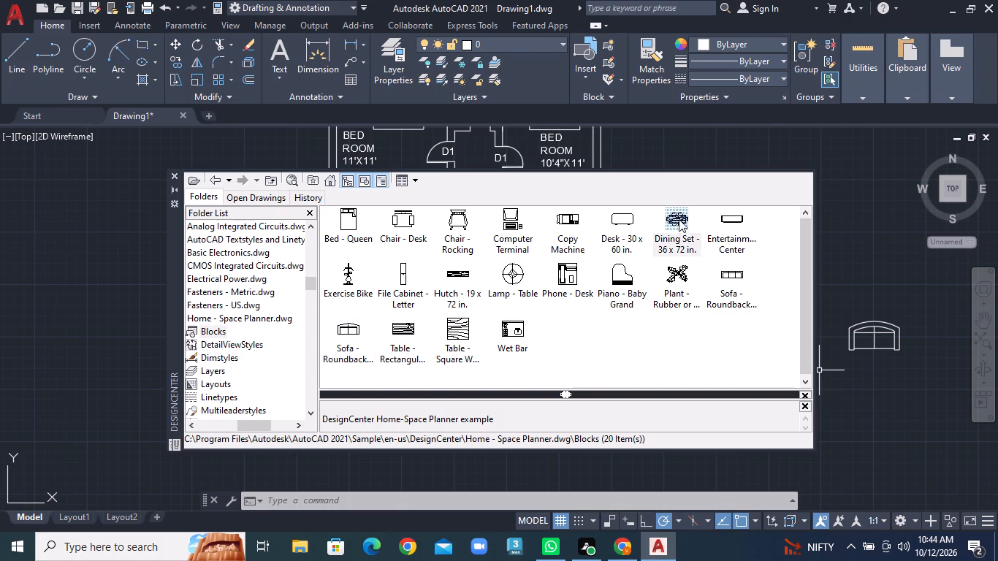
left_click_drag(679, 219, 885, 400)
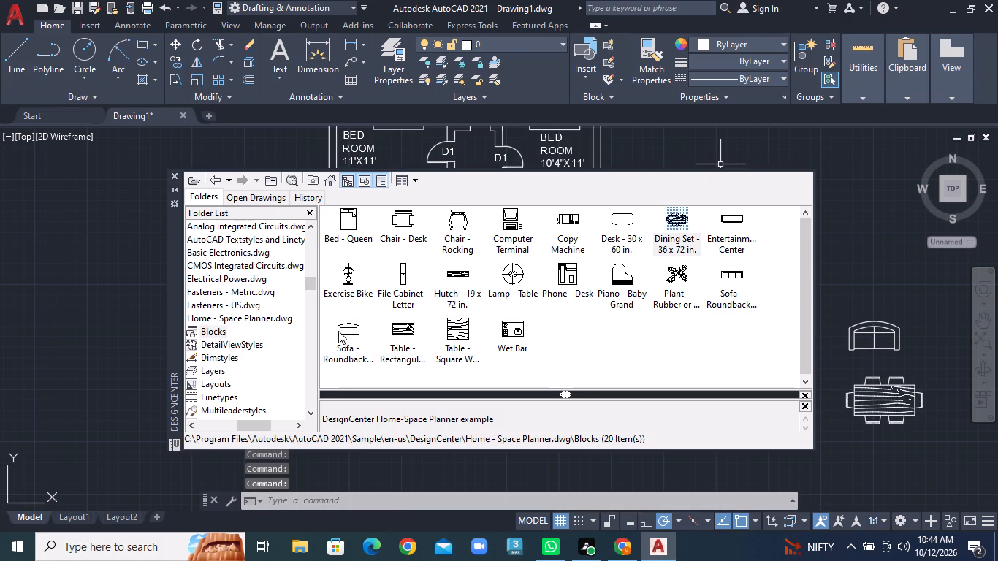
Insert a second roundback loveseat north of the first and a Desk - 30 x 60 in. south of the dining set, then close DesignCenter.
left_click_drag(338, 331, 867, 217)
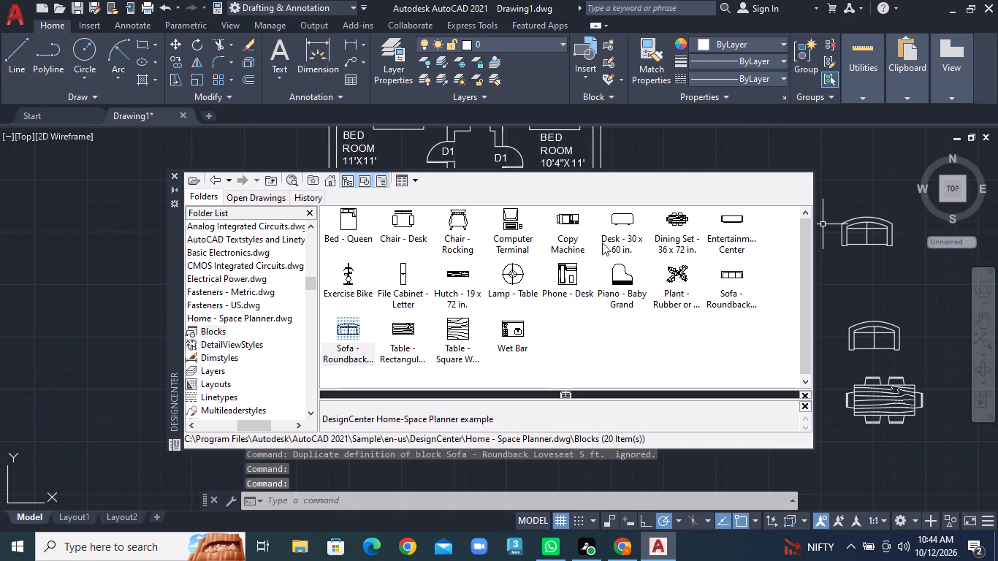
left_click_drag(624, 215, 880, 461)
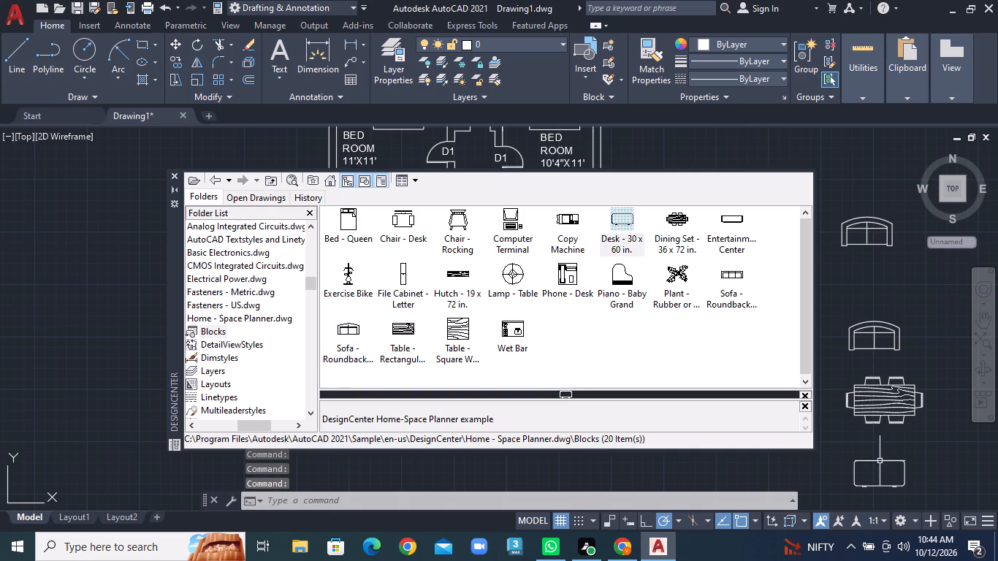
left_click(172, 175)
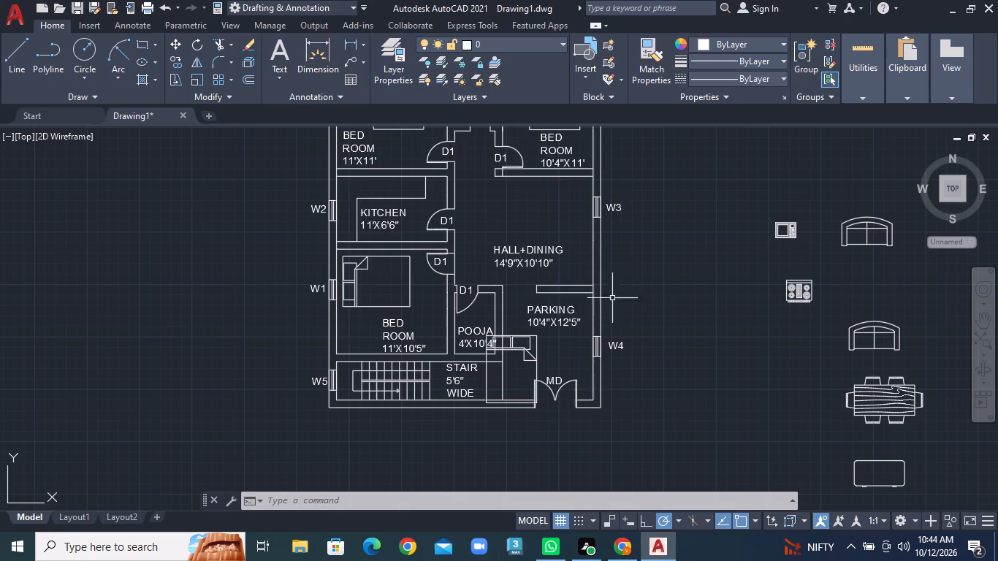
Rotate the dining set a quarter turn clockwise about its east end so that its length runs north-south.
left_click(901, 394)
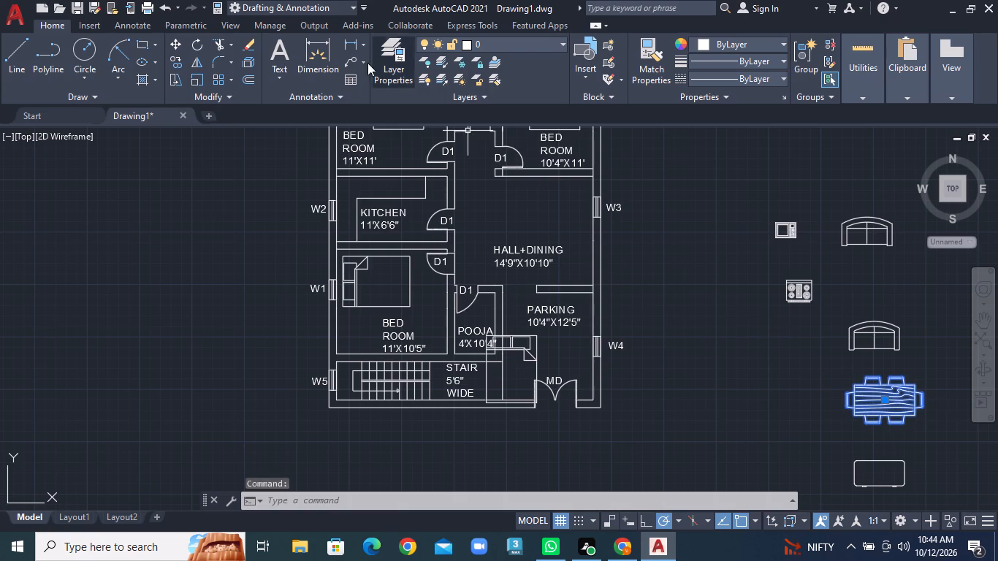
left_click(202, 42)
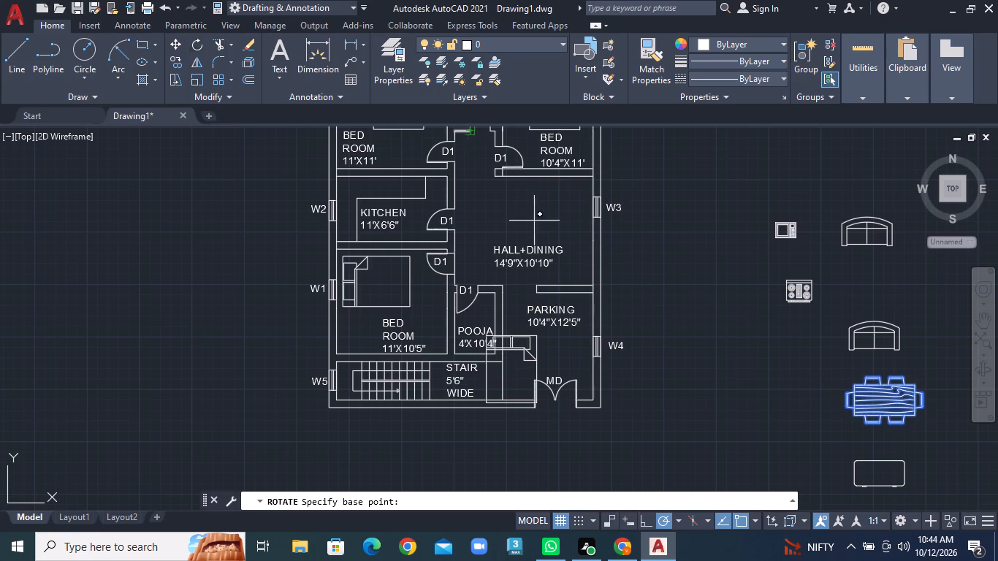
left_click(922, 402)
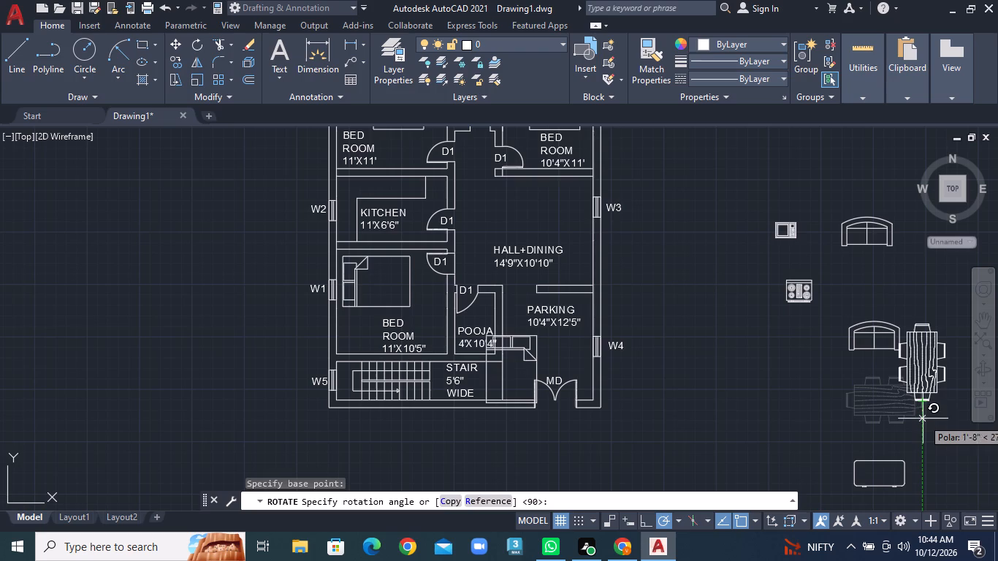
left_click(925, 416)
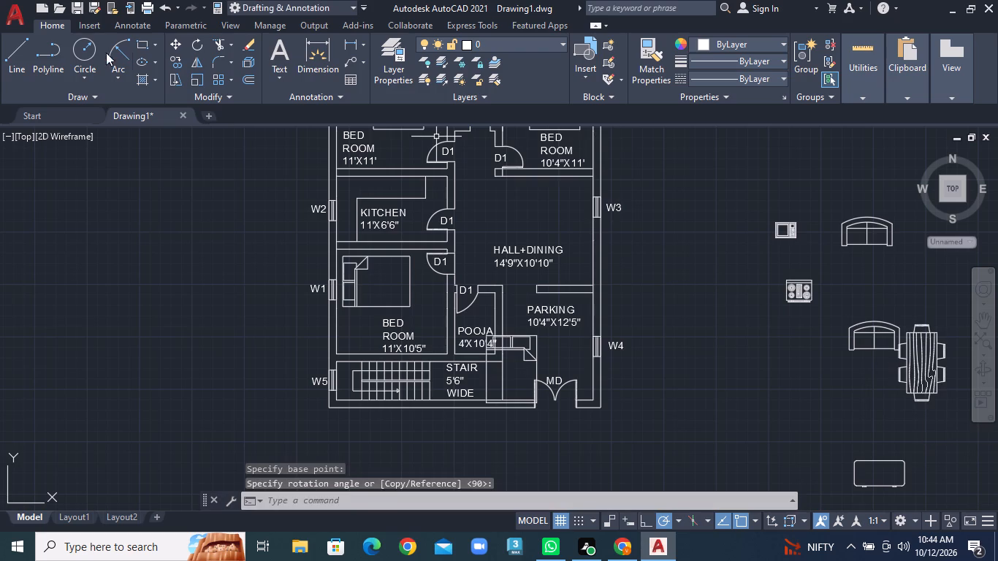
Move the rotated dining set into the west side of the hall, beside the kitchen door.
left_click(178, 42)
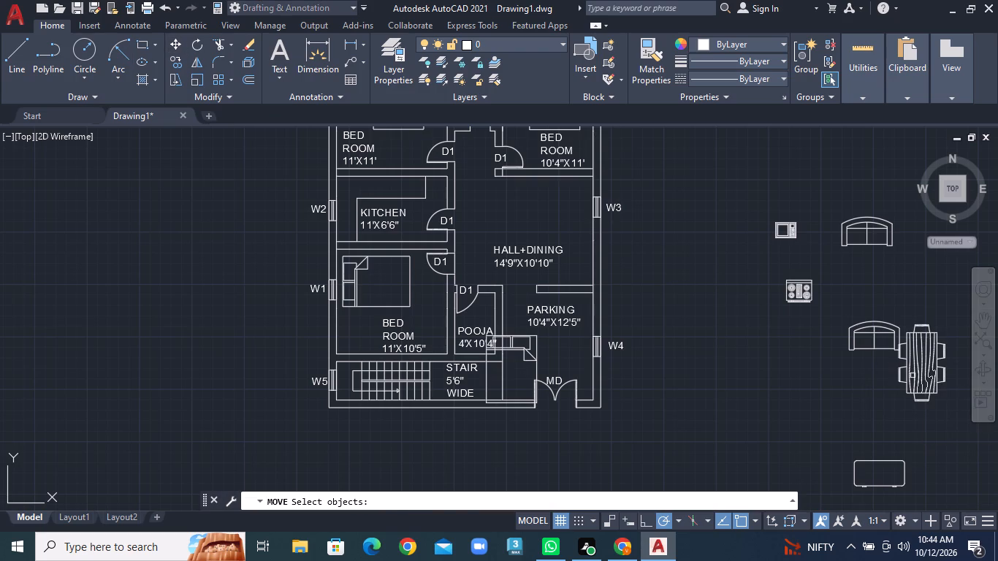
left_click(913, 375)
right_click(913, 374)
left_click(913, 374)
left_click(935, 384)
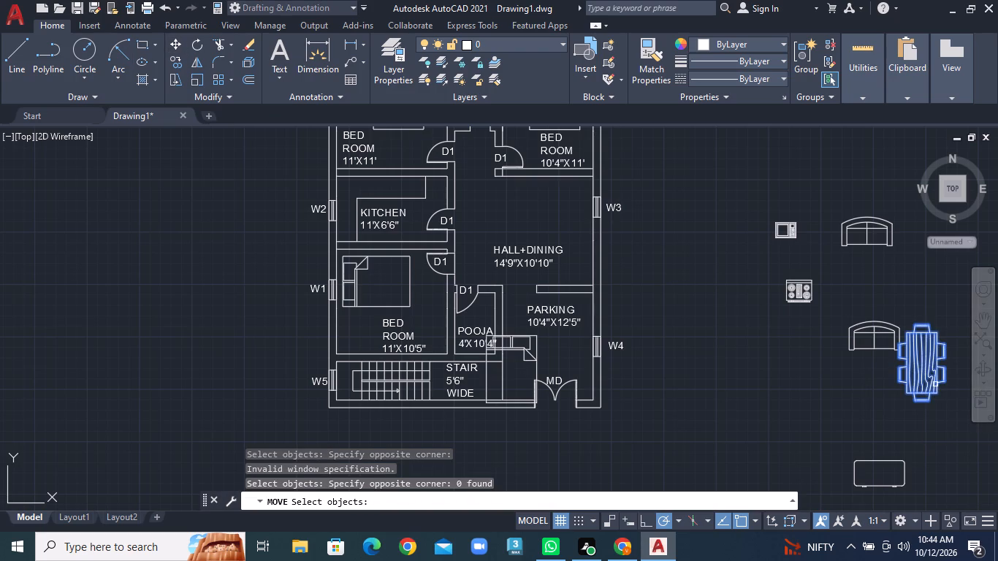
right_click(935, 384)
left_click(925, 378)
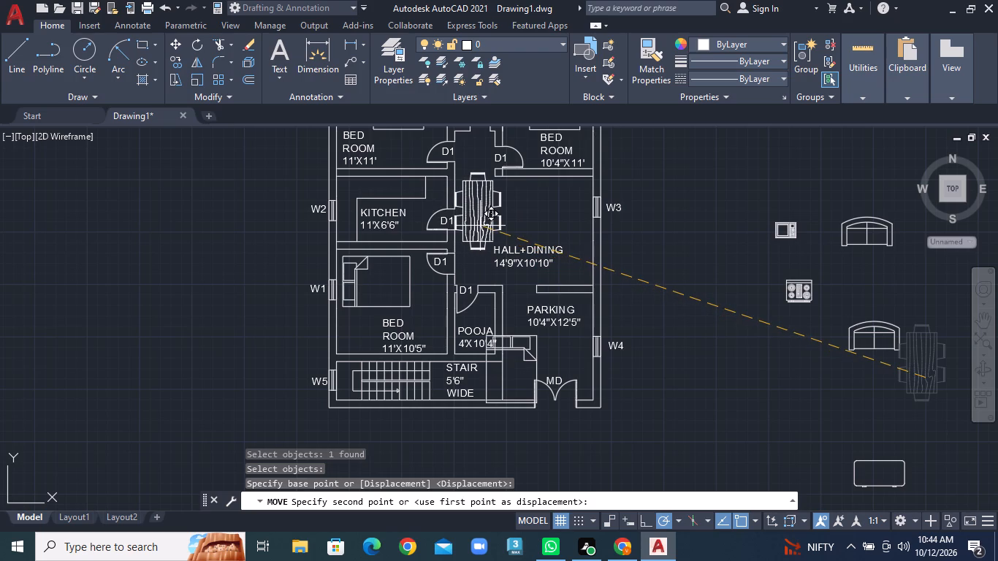
left_click(482, 228)
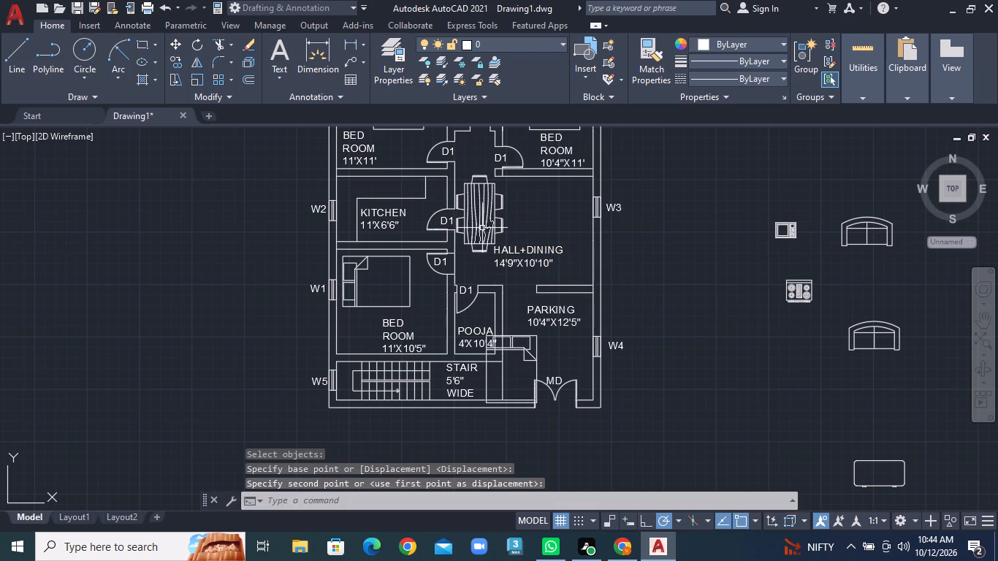
Move the HALL+DINING 14'9"X10'10" label slightly southeast, clear of the dining set and above the parking wall.
left_click(521, 258)
scroll(522, 244, "up", 2)
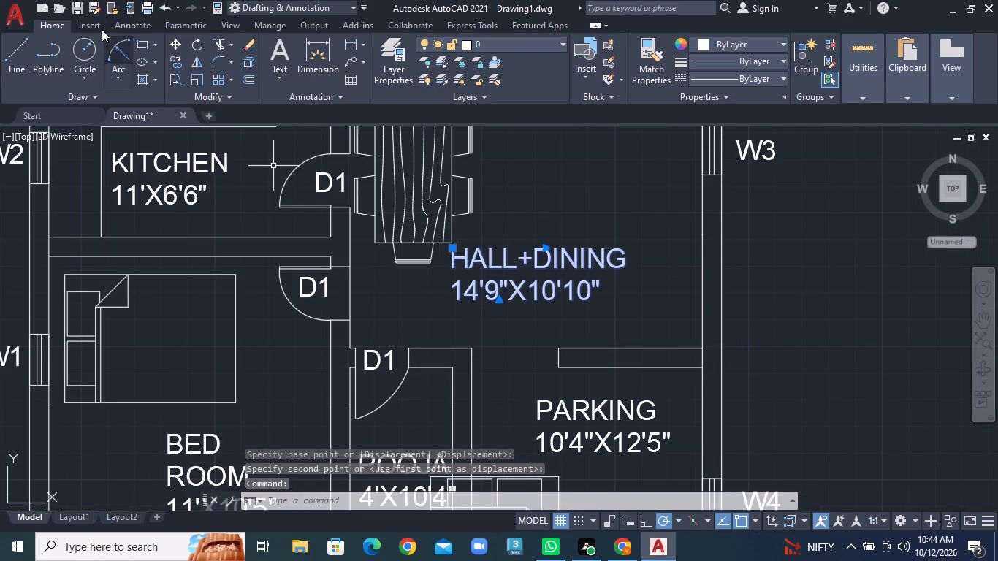
left_click(178, 44)
left_click(527, 275)
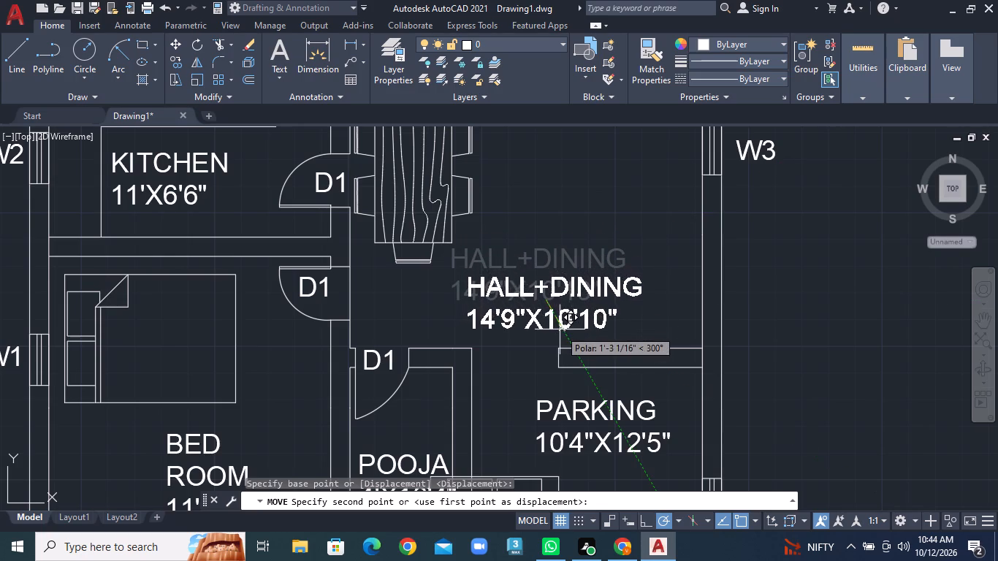
left_click(560, 333)
Move the microwave block from outside the plan onto the kitchen counter's northwest corner.
middle_click_drag(582, 278, 568, 323)
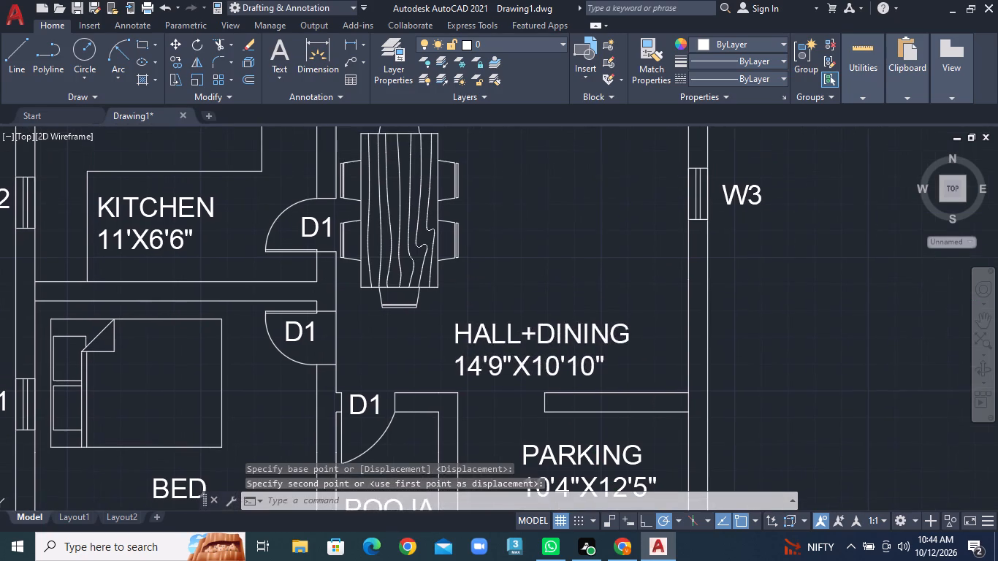
scroll(569, 323, "down", 1)
middle_click_drag(675, 332, 584, 328)
scroll(621, 331, "down", 1)
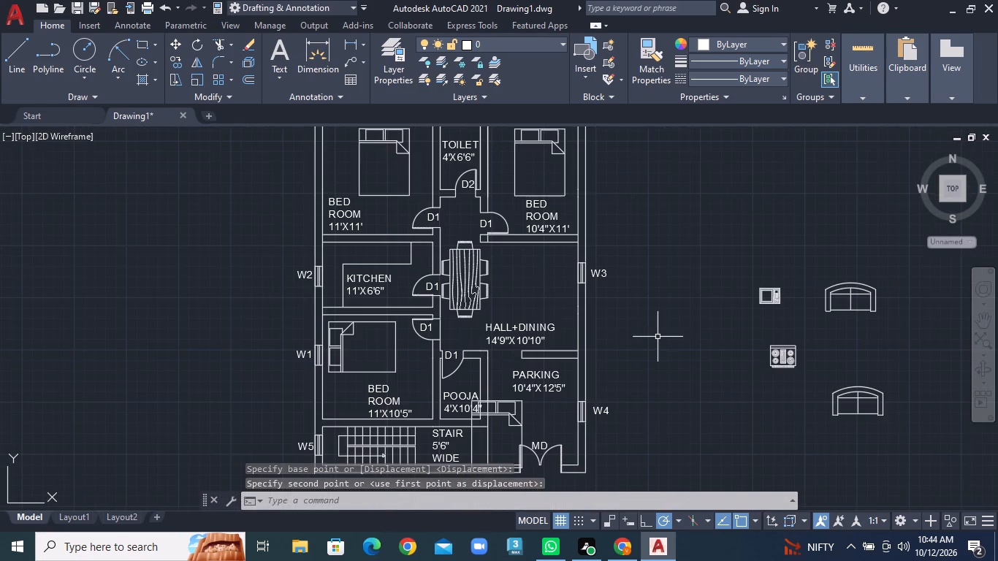
middle_click_drag(658, 335, 631, 324)
left_click(750, 290)
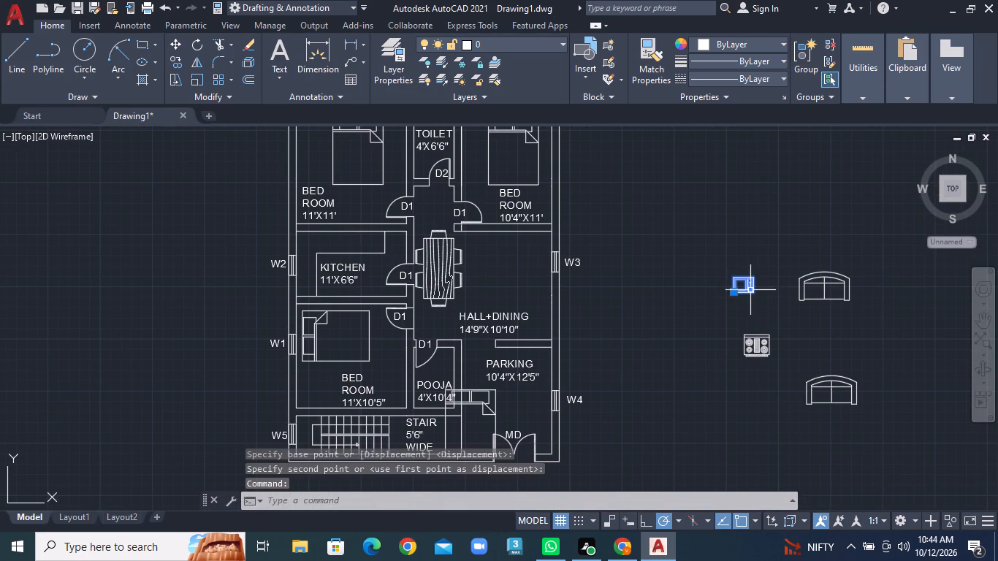
right_click(750, 290)
left_click(780, 278)
left_click(753, 280)
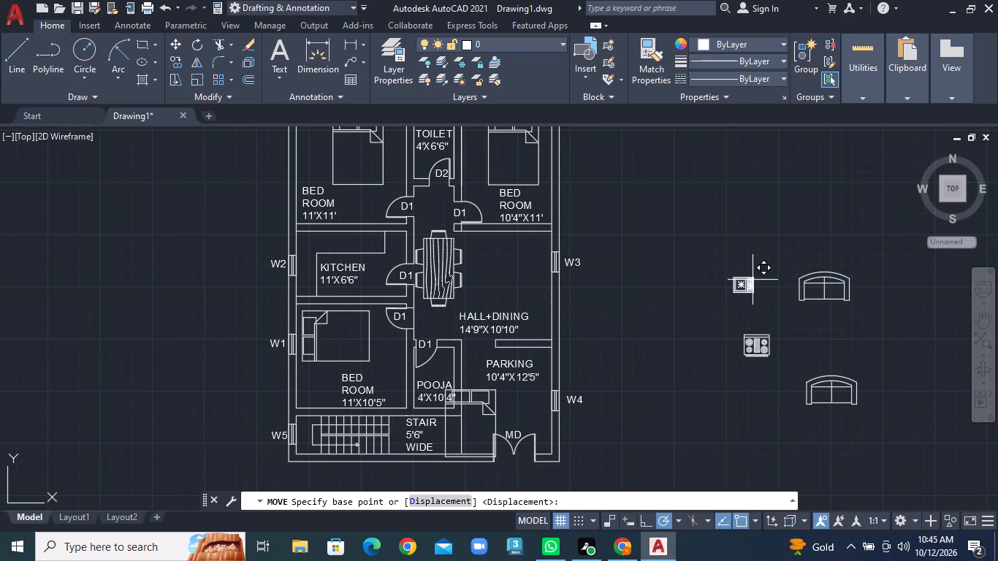
left_click(323, 237)
Move the four-burner stove block from outside the plan onto the kitchen's north counter, east of the microwave.
left_click(753, 340)
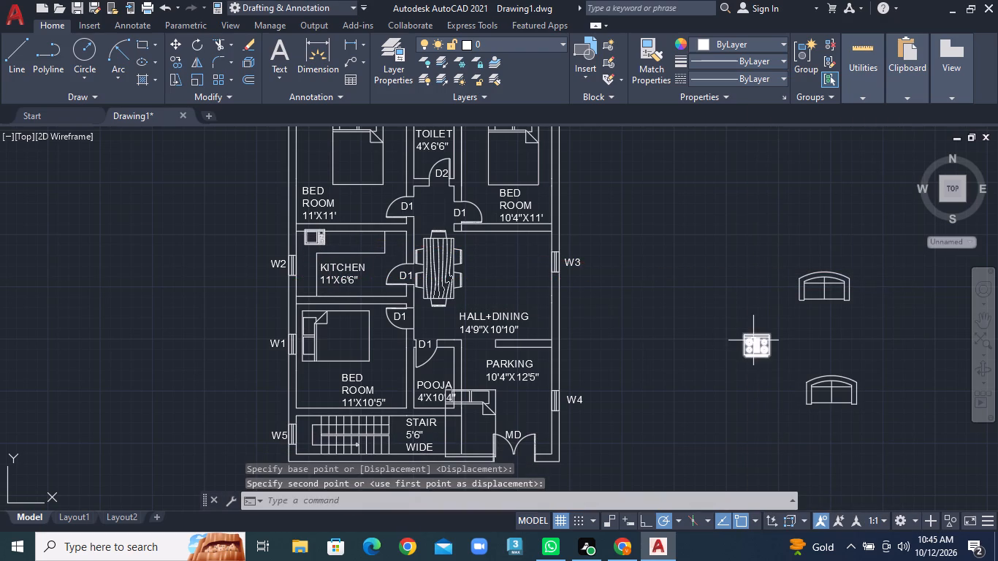
right_click(753, 340)
left_click(781, 278)
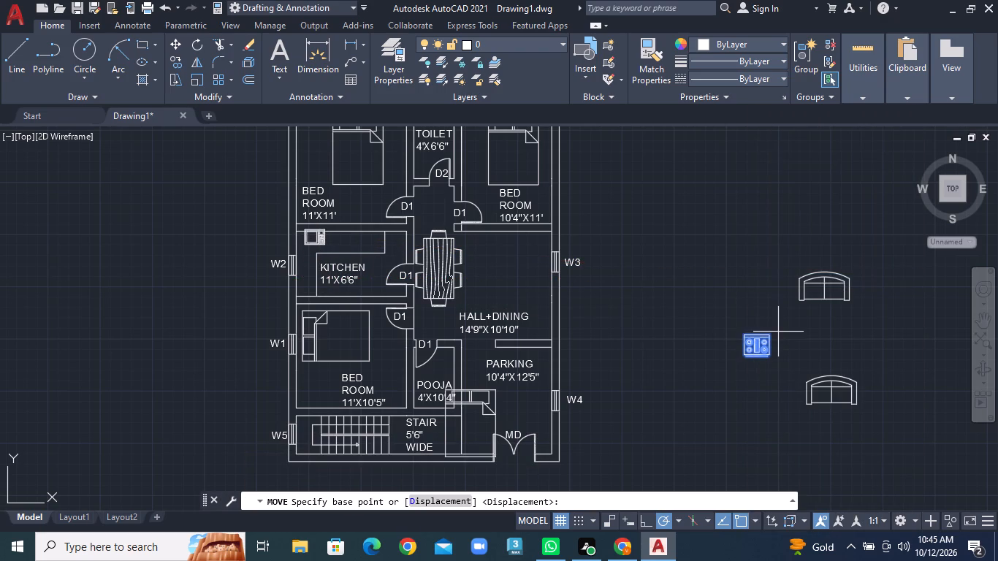
left_click(757, 340)
scroll(358, 224, "up", 2)
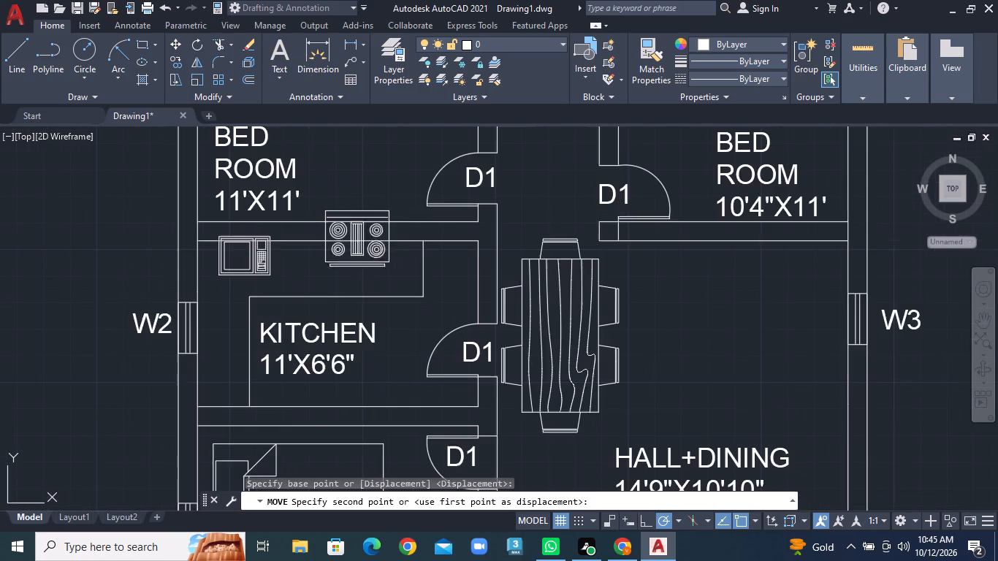
middle_click_drag(358, 245, 527, 227)
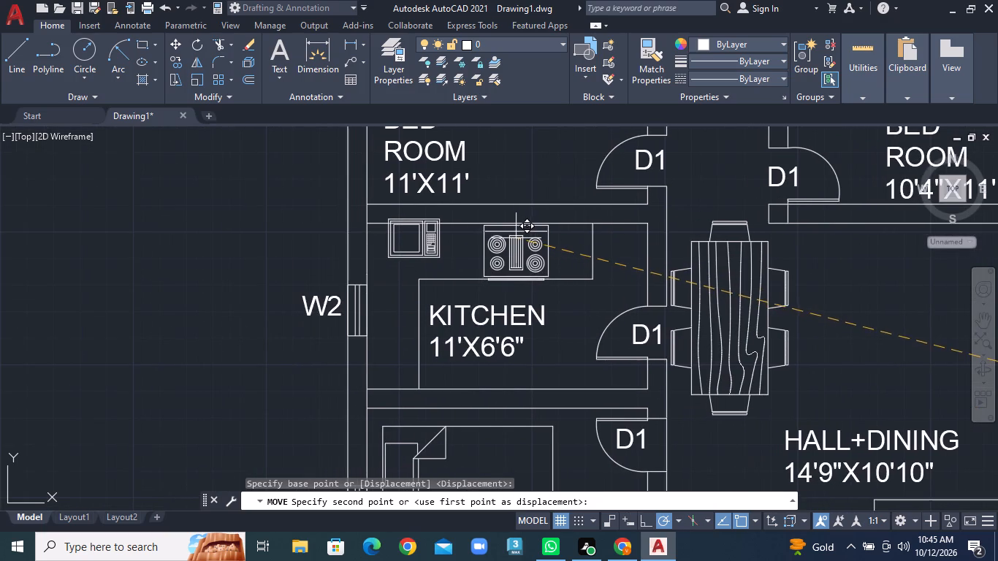
left_click(519, 236)
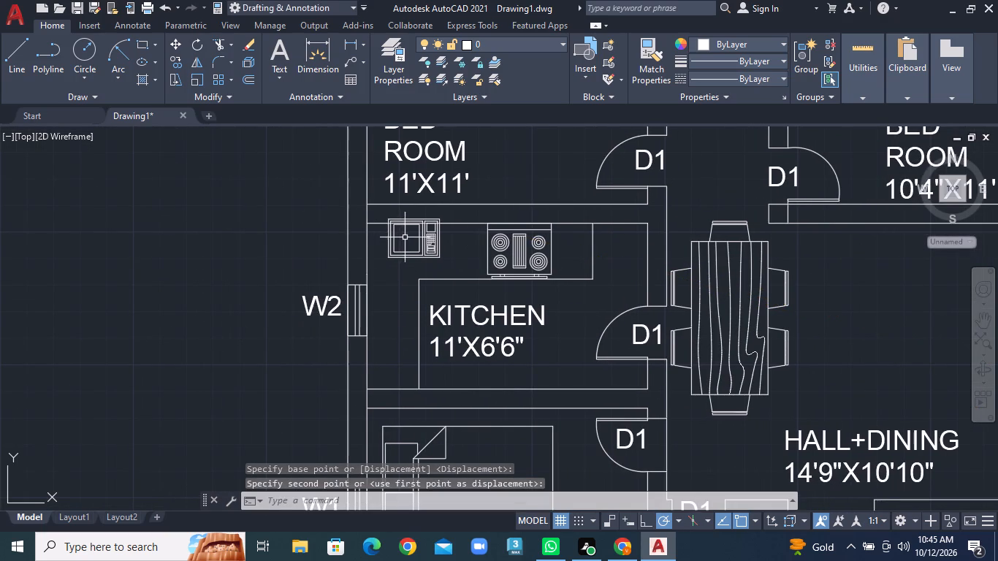
Move the microwave slightly southeast on the kitchen counter, closer to the stove and off the north wall.
left_click(427, 240)
right_click(427, 240)
left_click(465, 280)
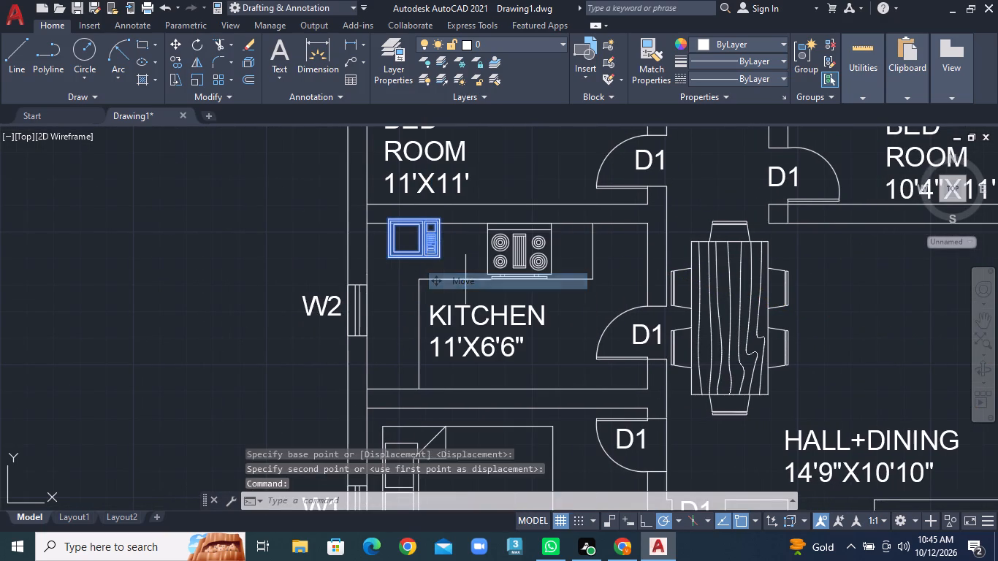
left_click(431, 248)
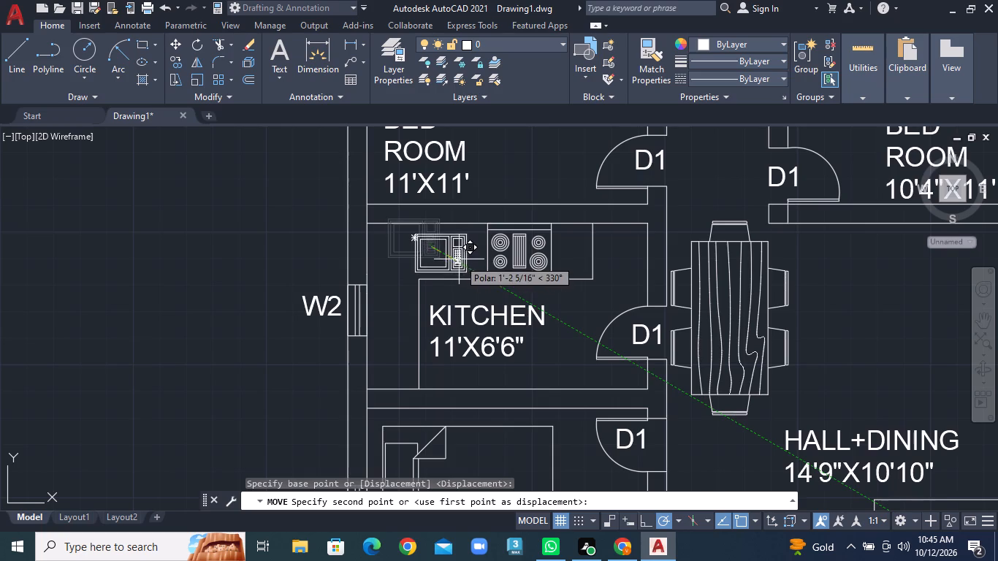
left_click(459, 259)
Move the northern roundback loveseat west to the open space just outside window W3.
scroll(618, 312, "down", 2)
middle_click_drag(680, 330, 411, 306)
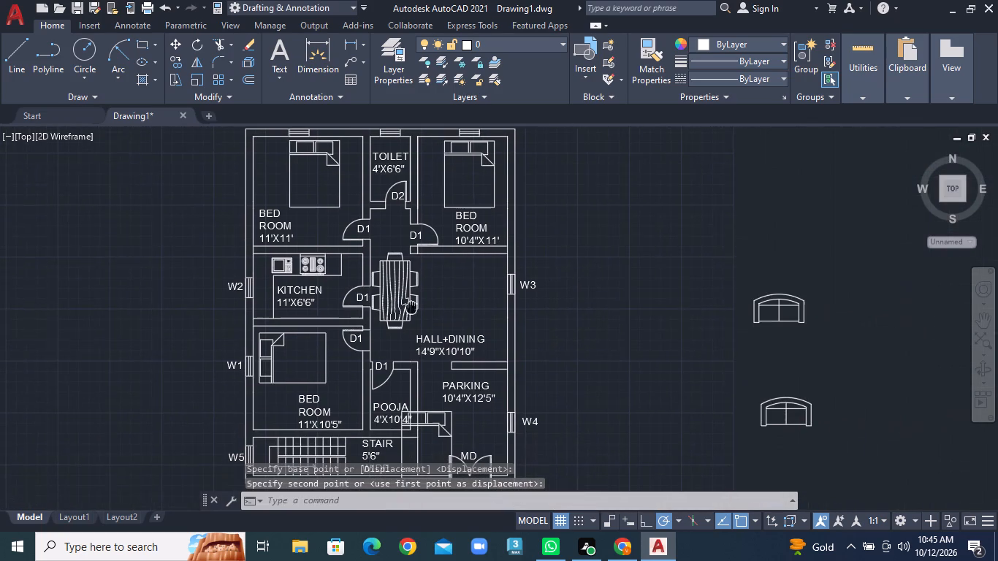
left_click(779, 303)
right_click(779, 303)
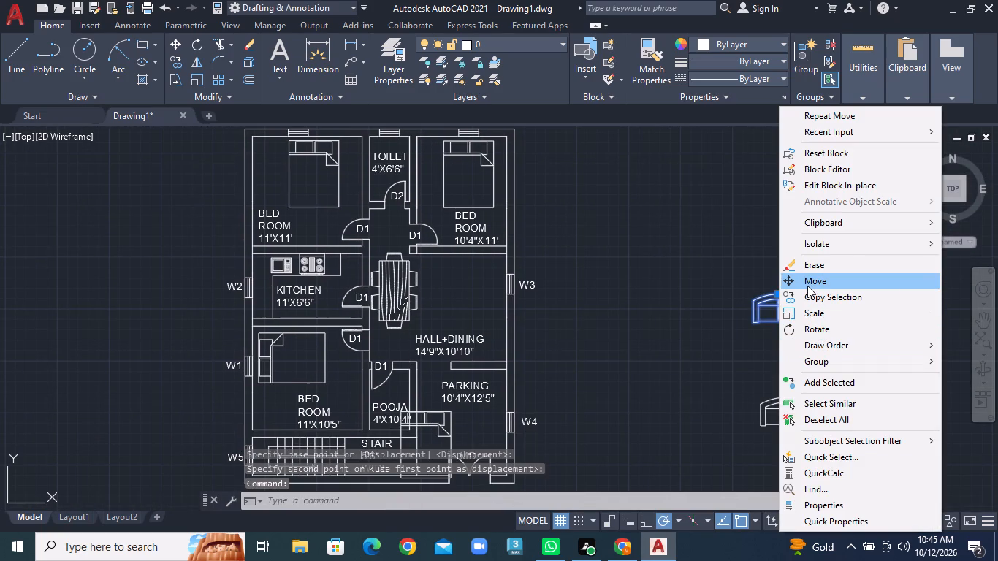
left_click(807, 286)
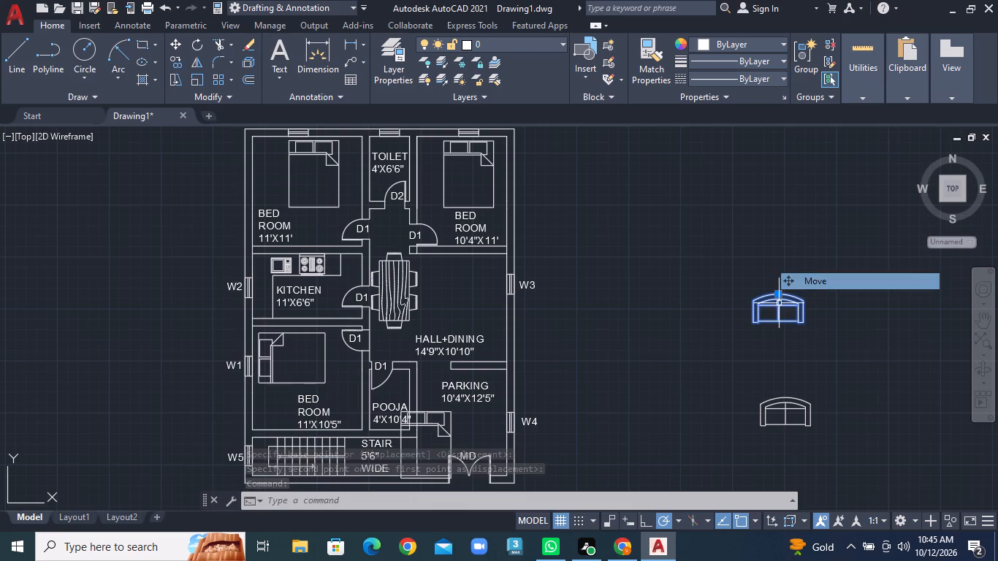
left_click(796, 308)
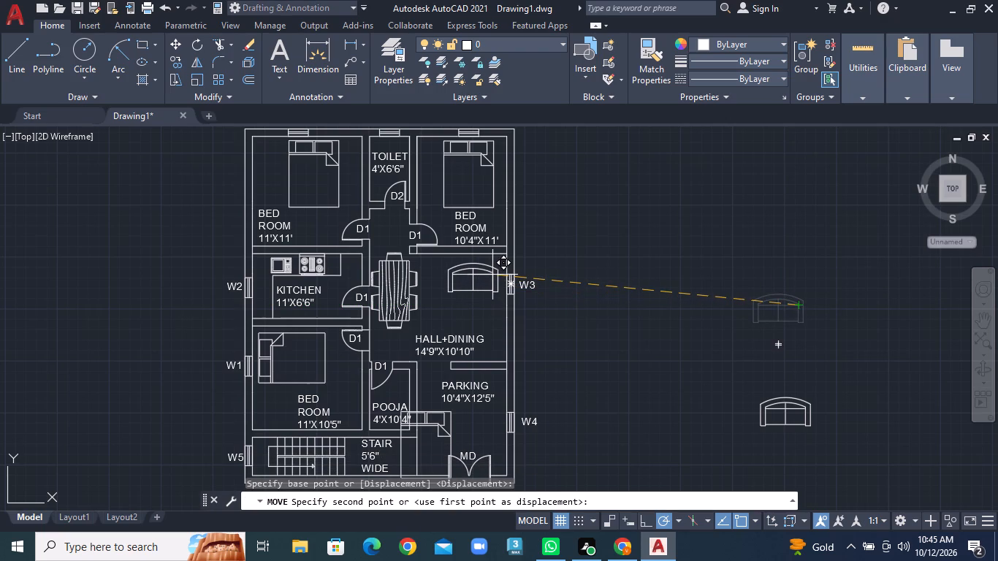
left_click(630, 278)
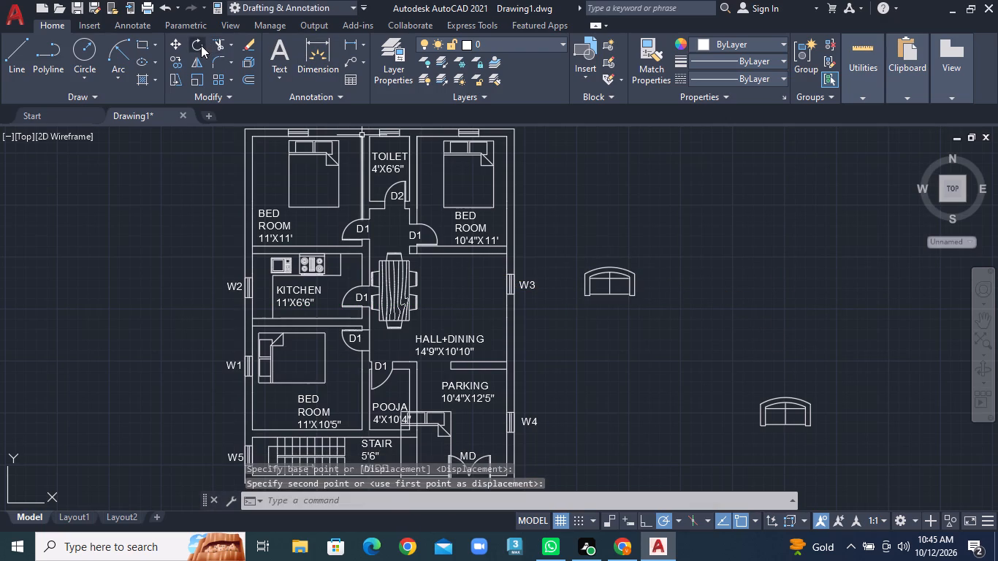
Rotate the loveseat beside W3 a quarter turn clockwise so that its rounded back faces east.
left_click(201, 45)
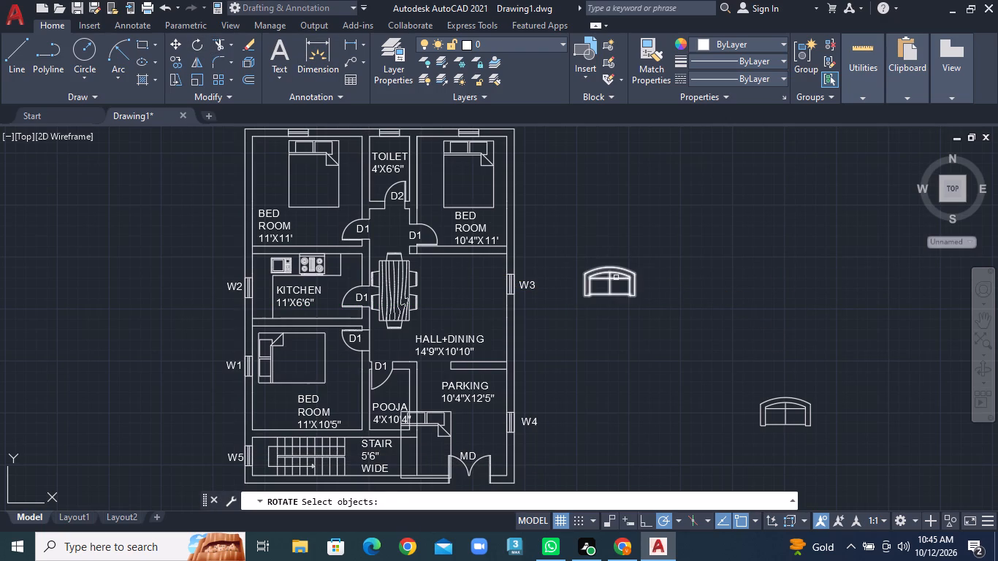
left_click(616, 278)
right_click(644, 275)
left_click(628, 278)
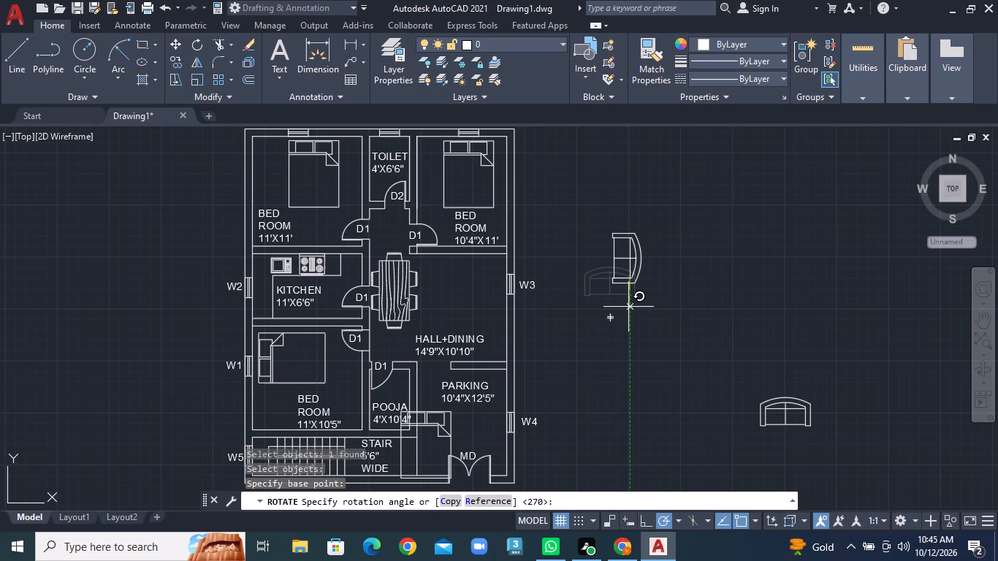
left_click(628, 308)
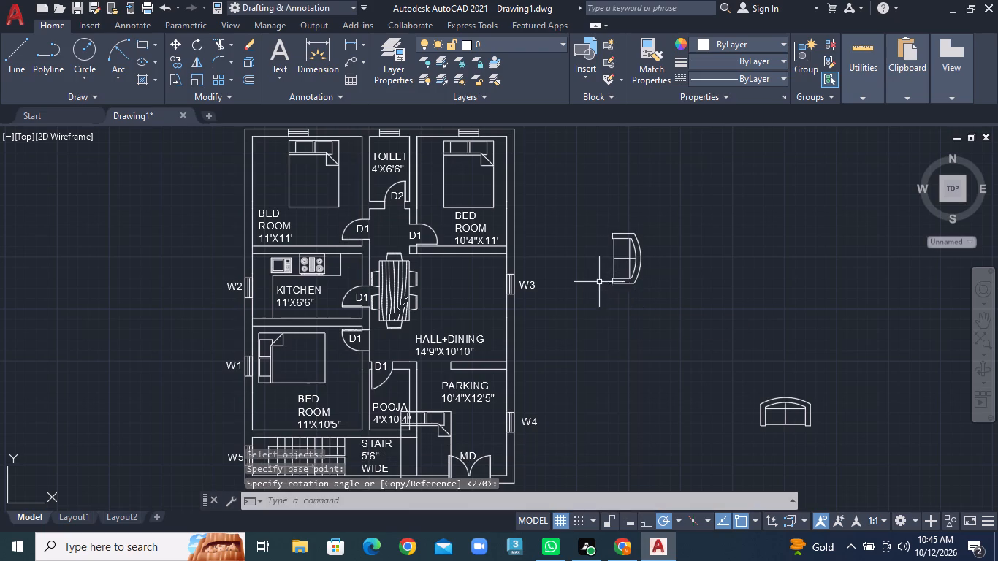
Move the rotated loveseat into the east side of the hall, with its back toward window W3.
left_click(622, 257)
right_click(622, 257)
left_click(652, 284)
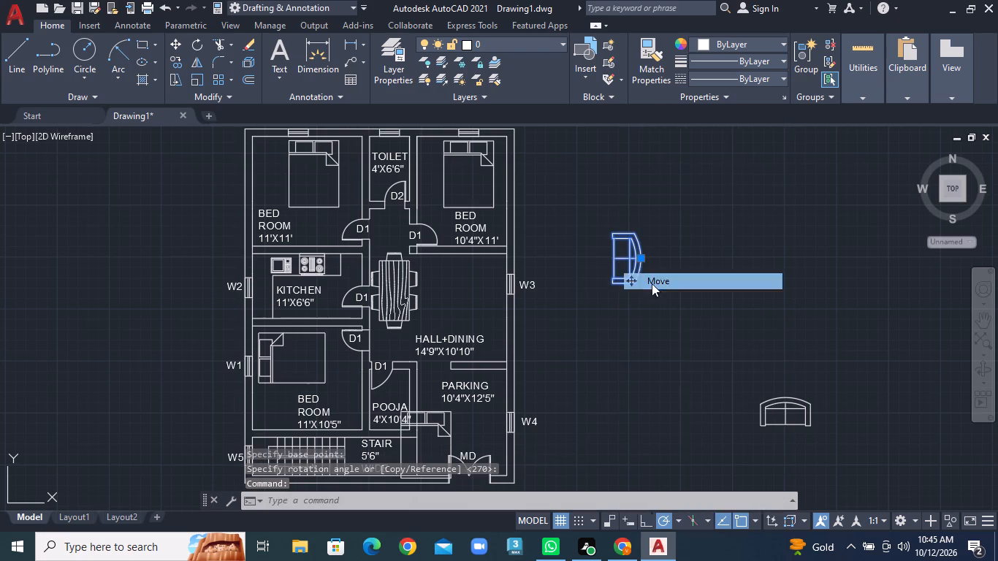
left_click(632, 262)
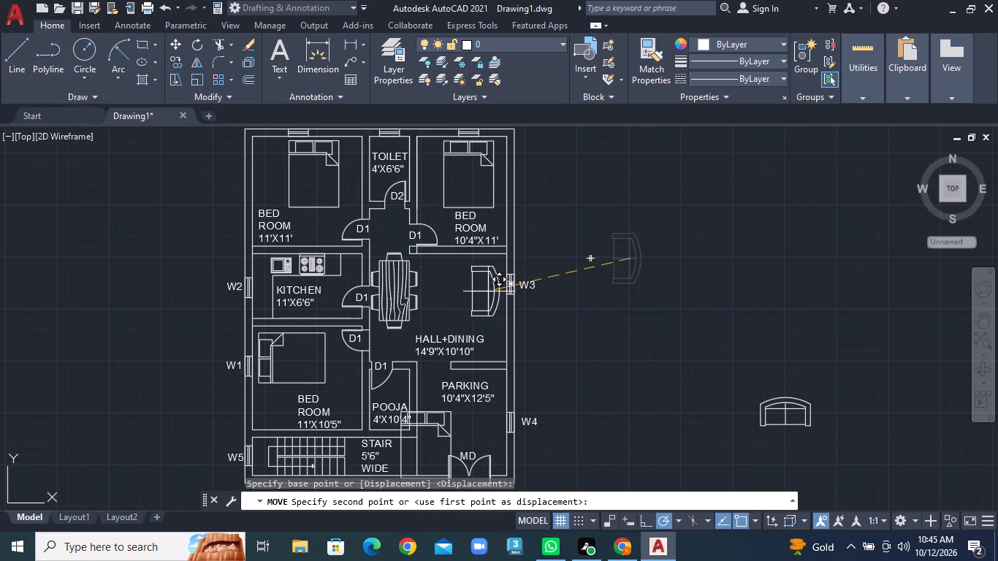
left_click(489, 296)
Move the desk block from outside the plan into the hall, between the dining set and the loveseat.
scroll(796, 378, "up", 1)
middle_click_drag(791, 395, 761, 281)
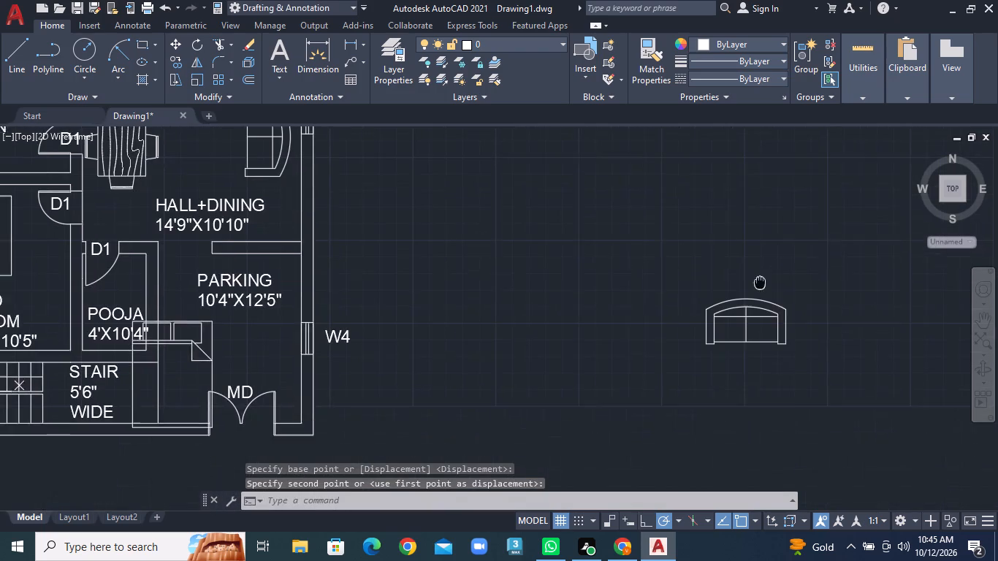
scroll(772, 375, "down", 1)
scroll(772, 376, "up", 1)
scroll(772, 376, "down", 1)
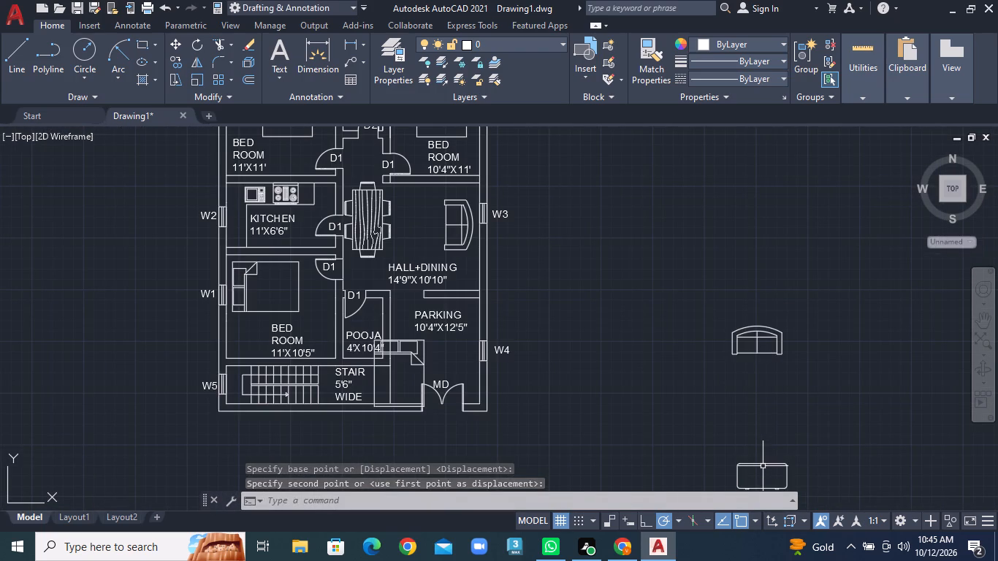
left_click(763, 465)
right_click(763, 465)
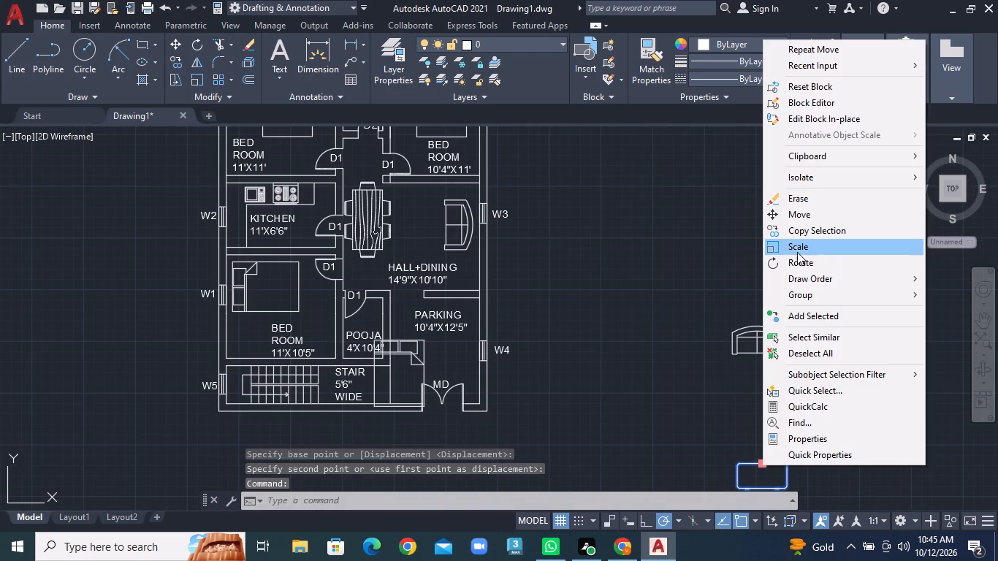
left_click(799, 215)
left_click(788, 468)
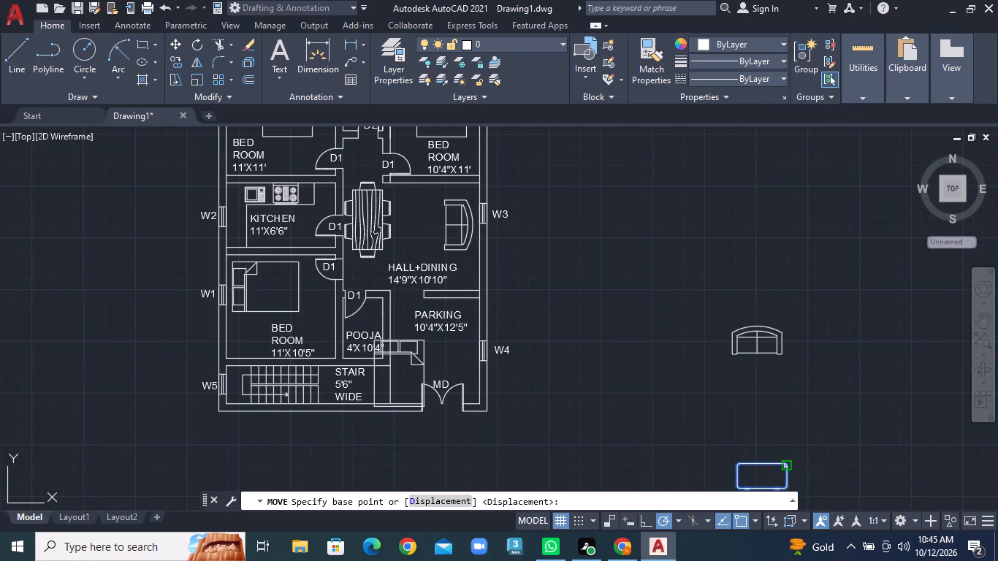
left_click(435, 218)
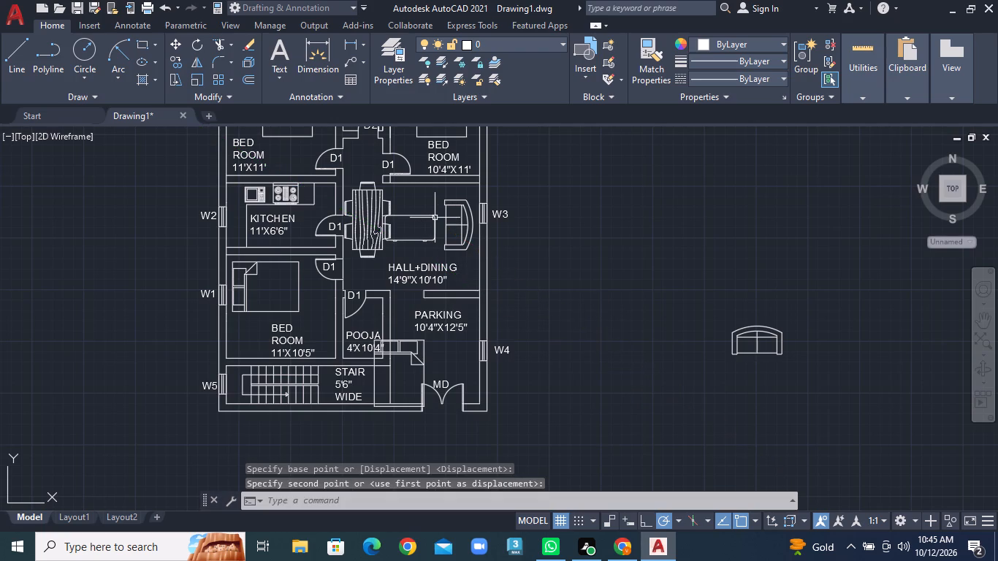
Rotate the desk a quarter turn counterclockwise about its southeast corner so that its length runs north-south.
left_click(435, 218)
right_click(357, 204)
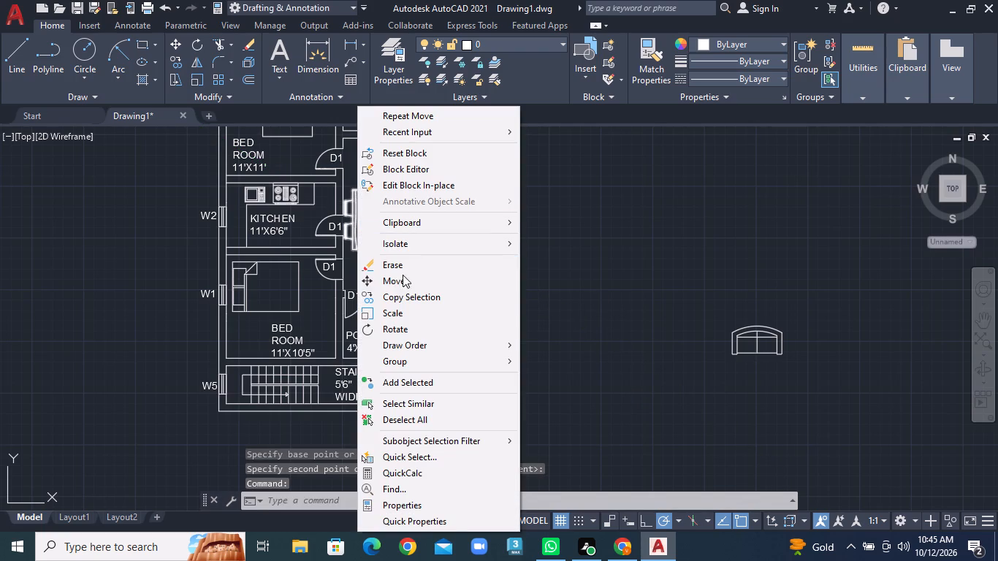
left_click(403, 324)
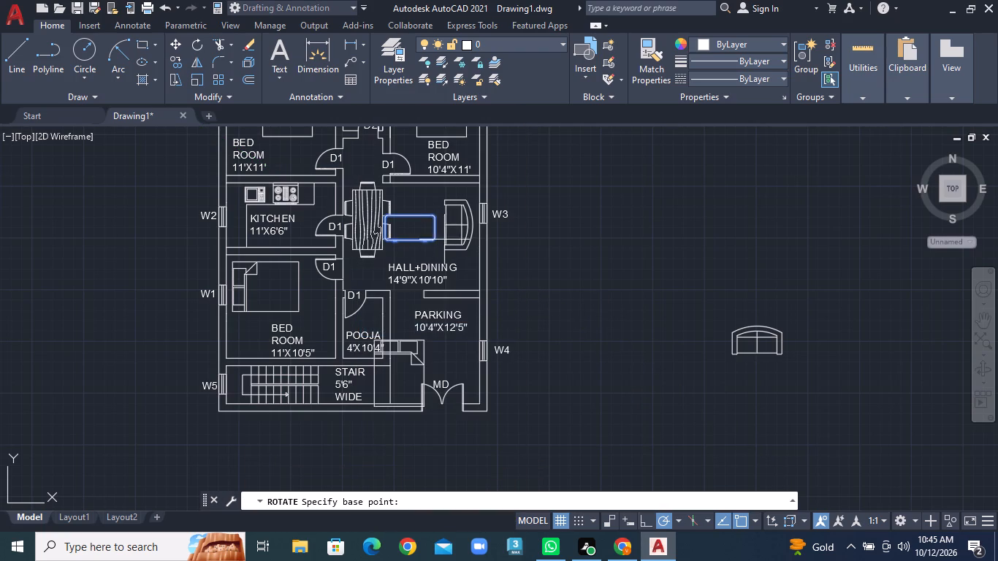
left_click(436, 245)
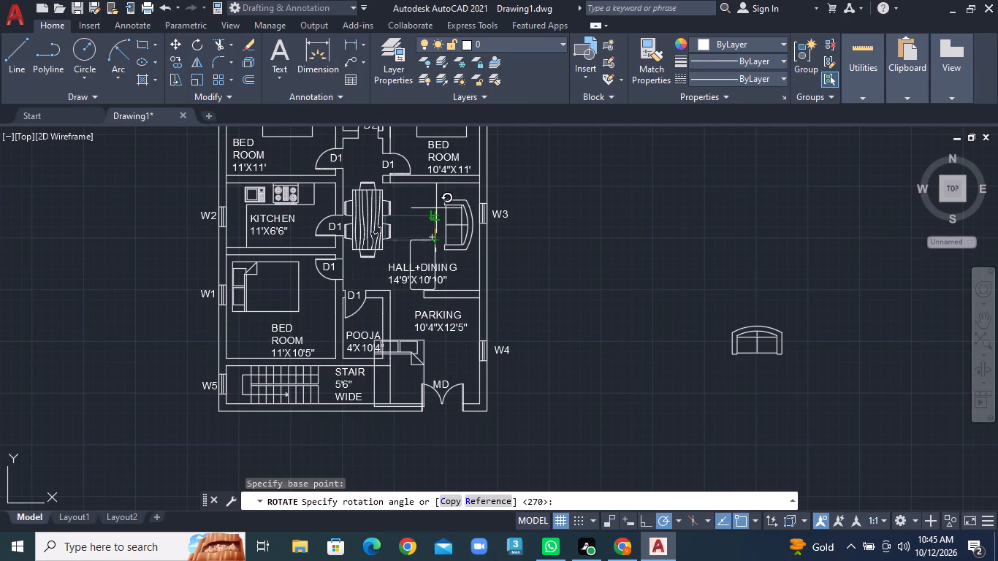
left_click(436, 208)
Move the rotated desk north, in front of the loveseat and clear of the HALL+DINING label.
left_click(430, 242)
right_click(430, 242)
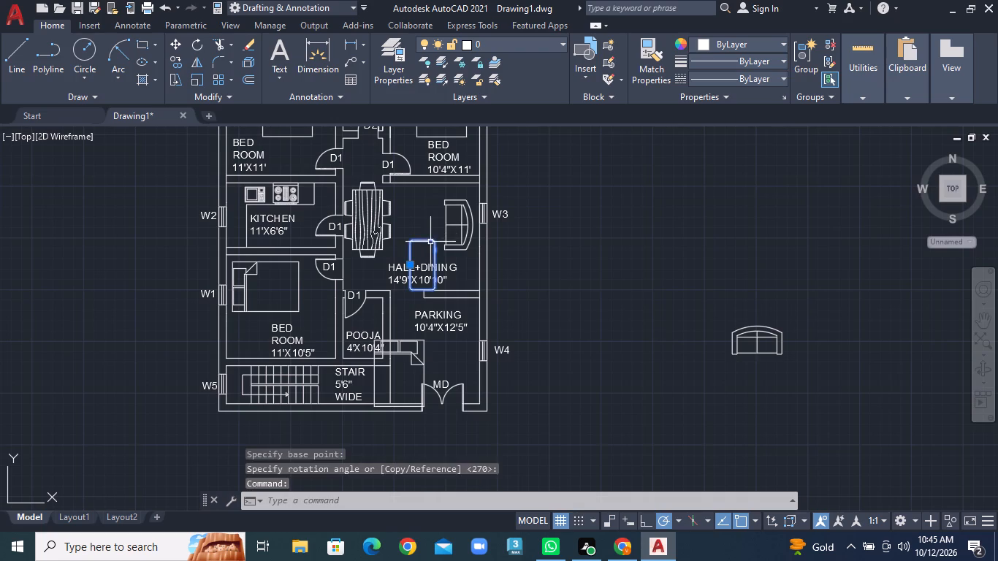
left_click(464, 286)
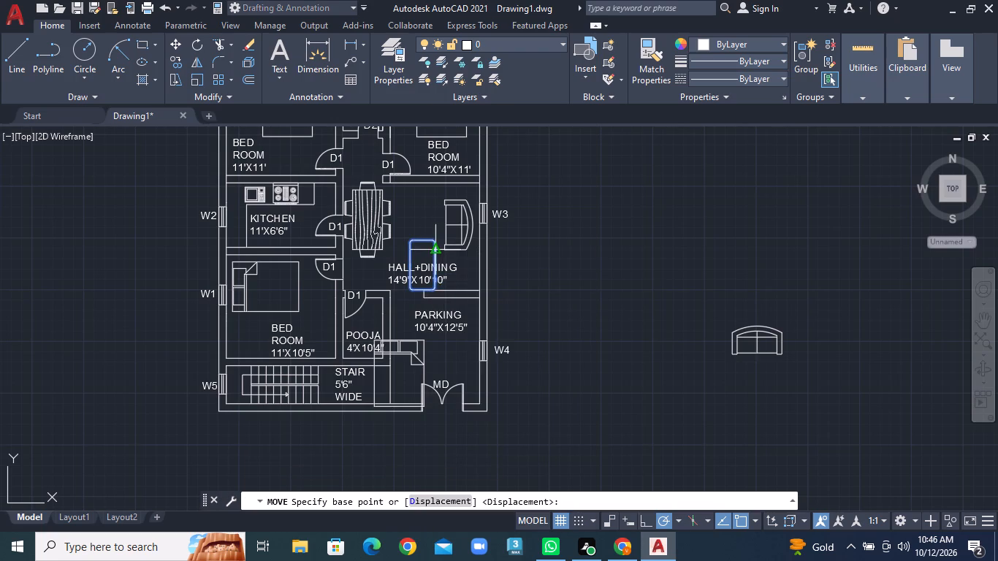
left_click(439, 249)
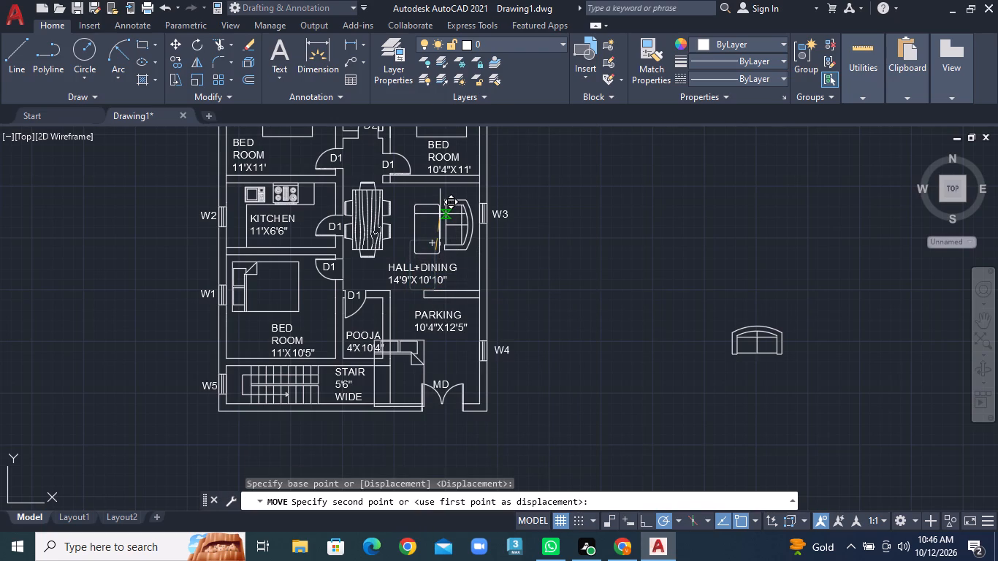
left_click(438, 213)
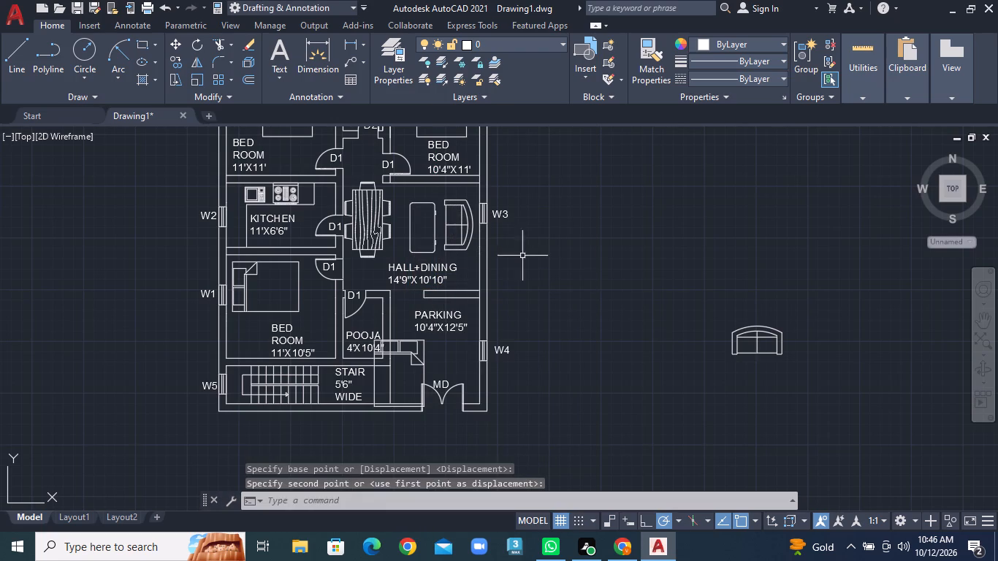
Erase the unused roundback loveseat left outside the plan, east of window W4.
left_click(701, 302)
left_click(825, 381)
right_click(825, 381)
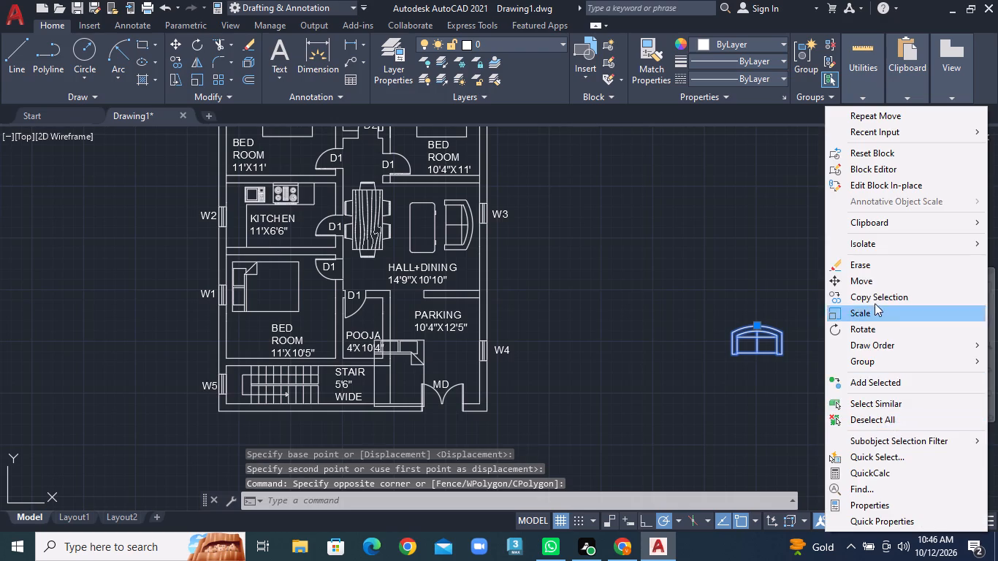
left_click(875, 270)
scroll(519, 308, "down", 2)
middle_click_drag(519, 308, 590, 341)
scroll(520, 308, "down", 1)
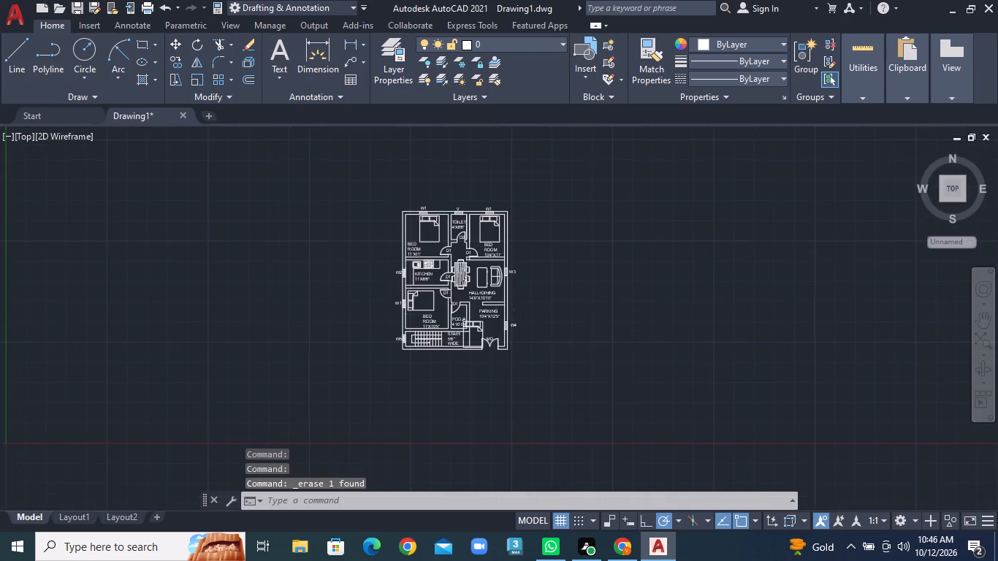
Move the MD label south, clear of the main door's swing arcs and into the opening in the outer wall.
middle_click_drag(590, 341, 595, 343)
scroll(557, 291, "up", 1)
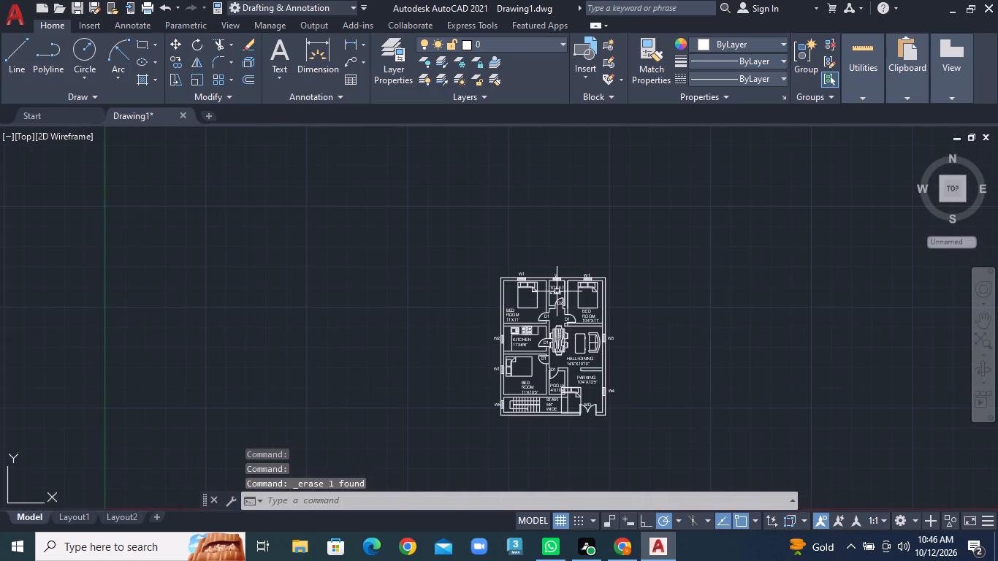
scroll(559, 323, "up", 1)
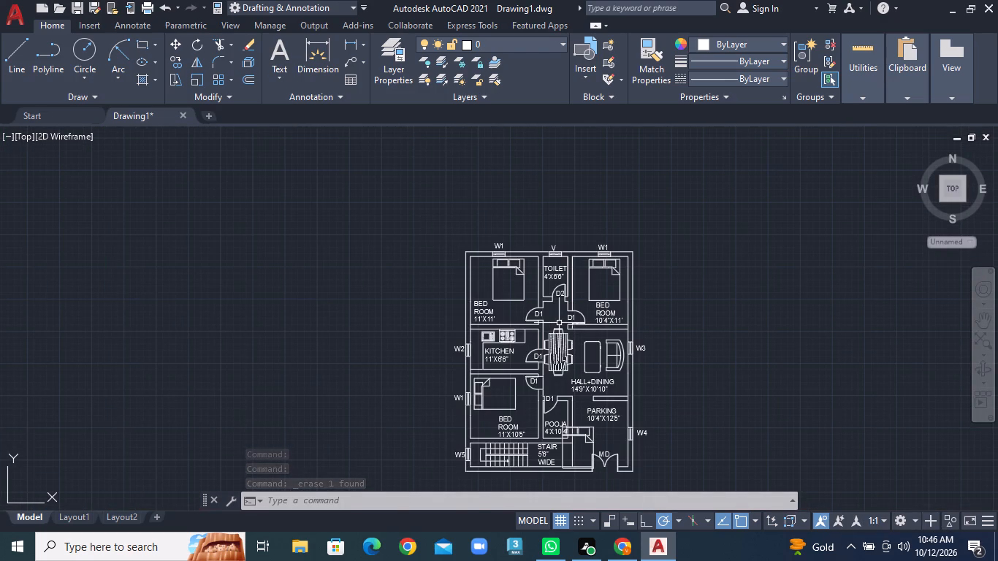
scroll(492, 316, "down", 1)
scroll(492, 316, "up", 1)
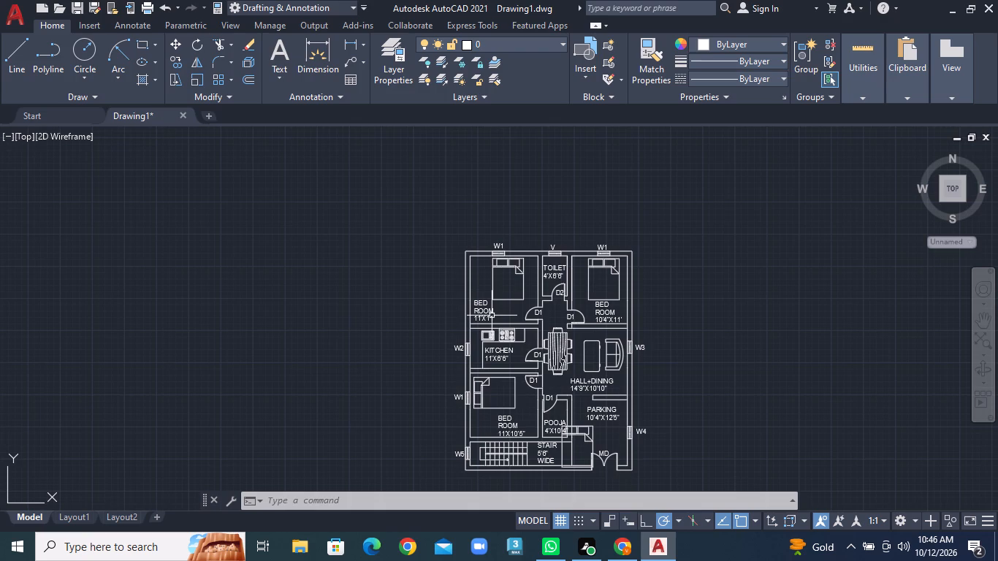
middle_click_drag(518, 405, 463, 272)
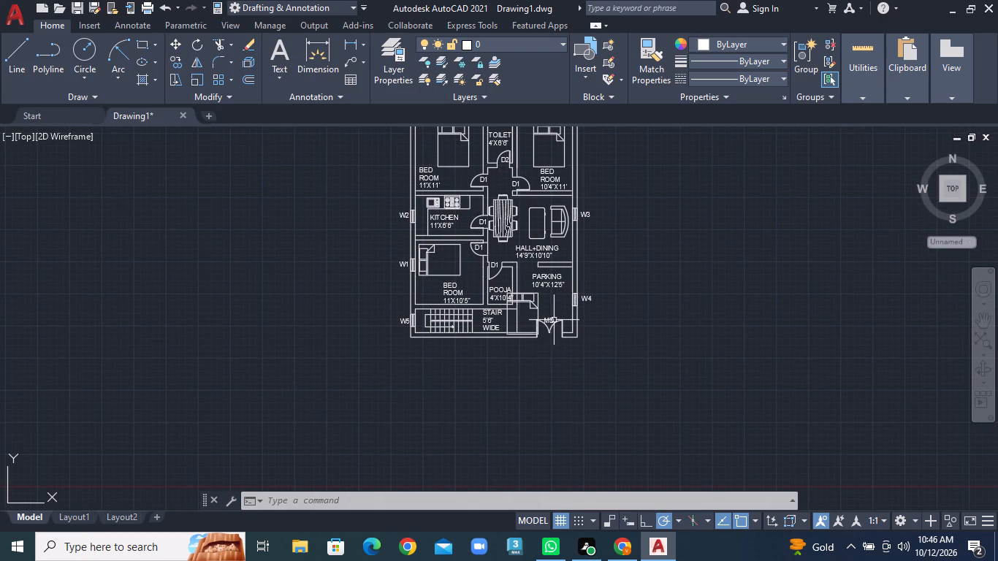
scroll(552, 308, "up", 2)
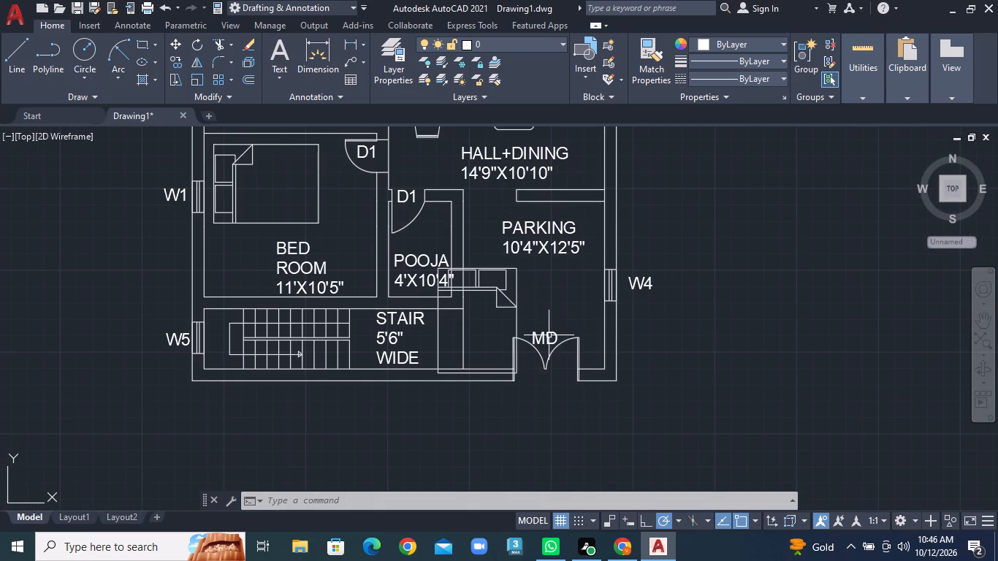
left_click(548, 339)
right_click(548, 339)
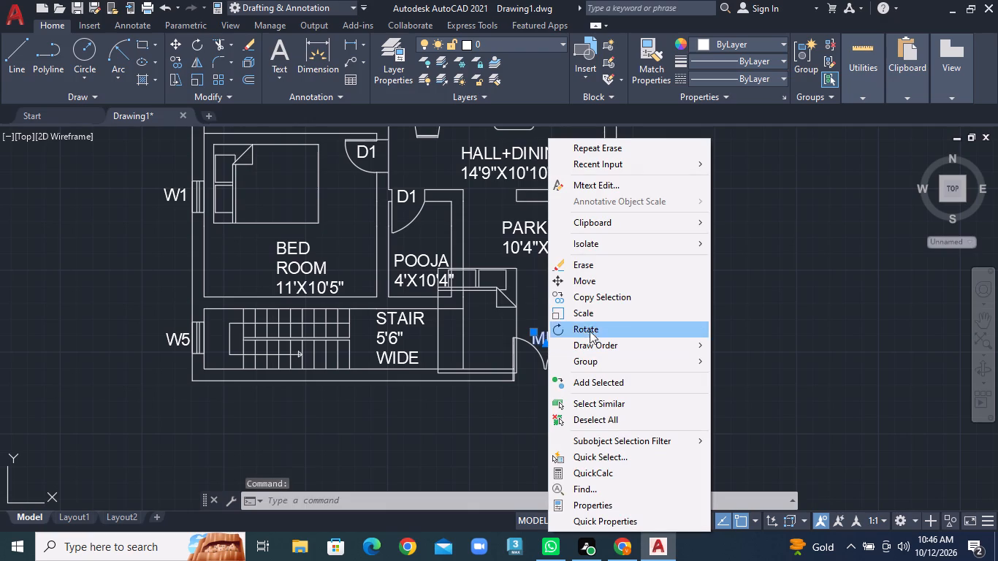
left_click(586, 282)
left_click(547, 333)
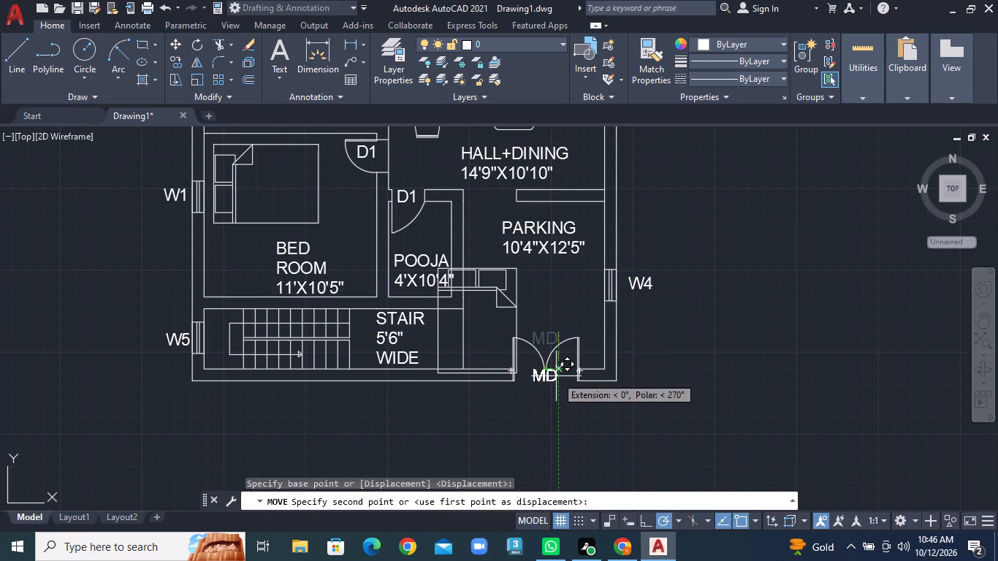
left_click(556, 377)
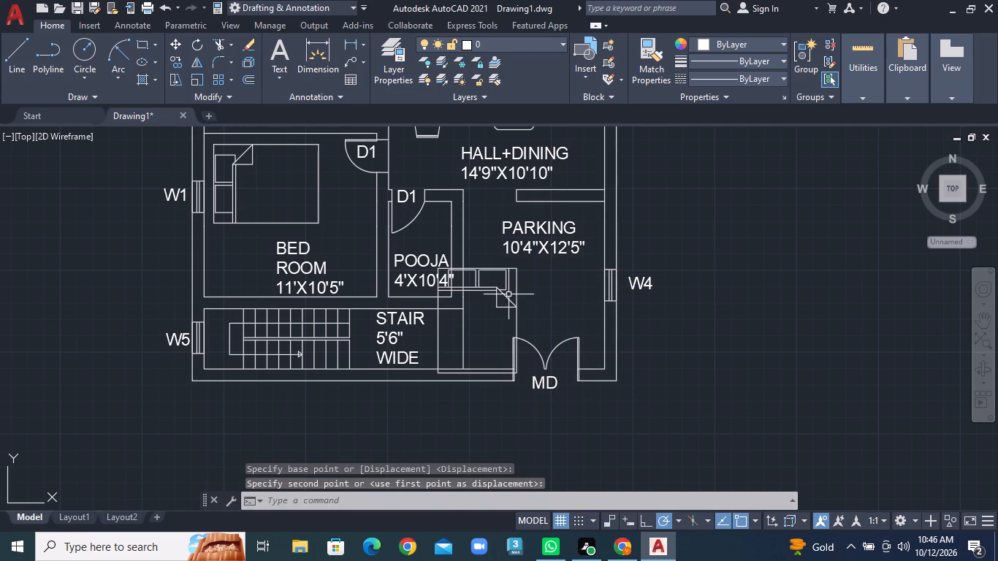
Erase the leftover bed block overlapping the pooja room, stair and parking area.
scroll(514, 300, "down", 2)
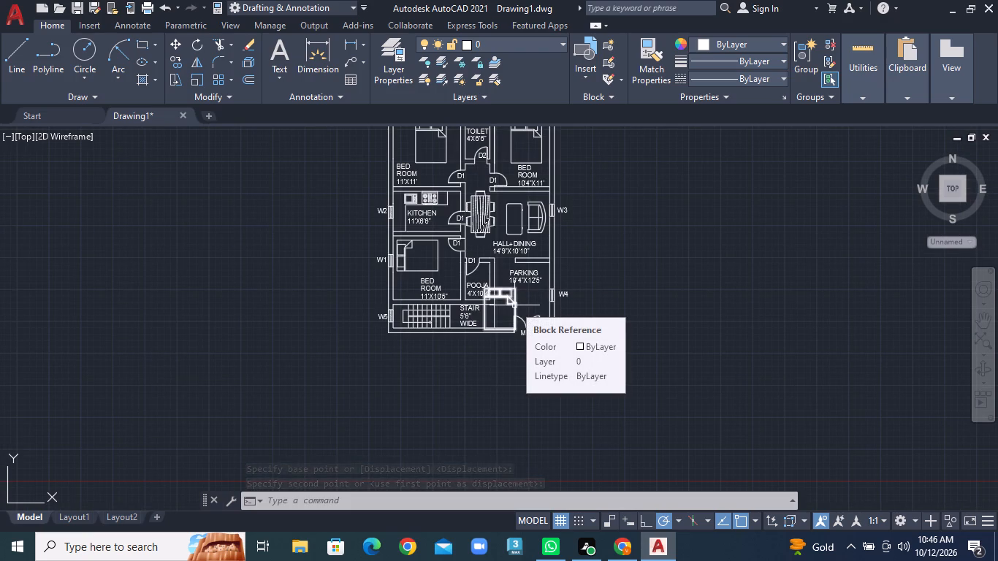
scroll(514, 305, "up", 2)
left_click(514, 305)
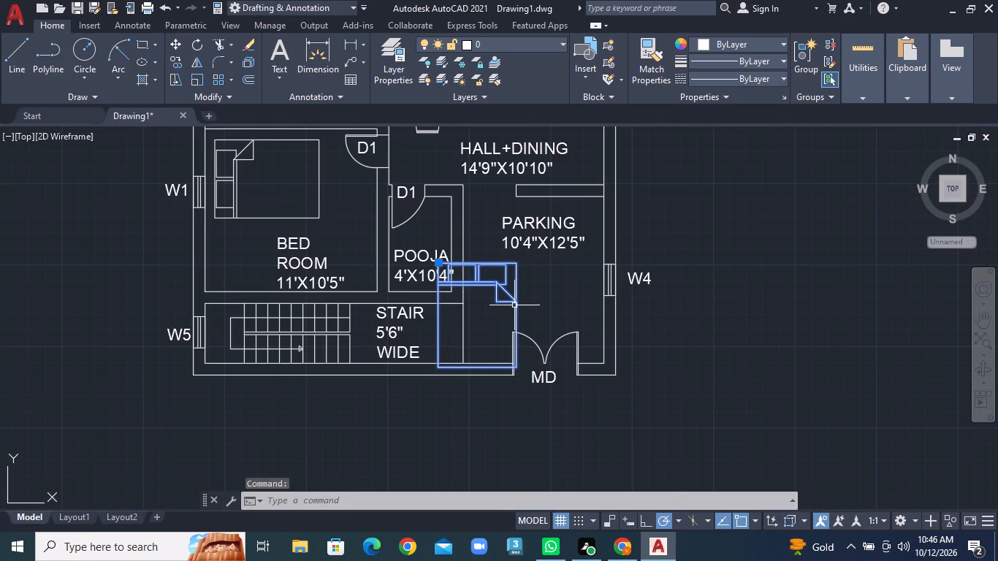
right_click(514, 305)
left_click(560, 267)
Move the PARKING 10'4"X12'5" label south to the middle of the parking area.
middle_click_drag(520, 289, 520, 312)
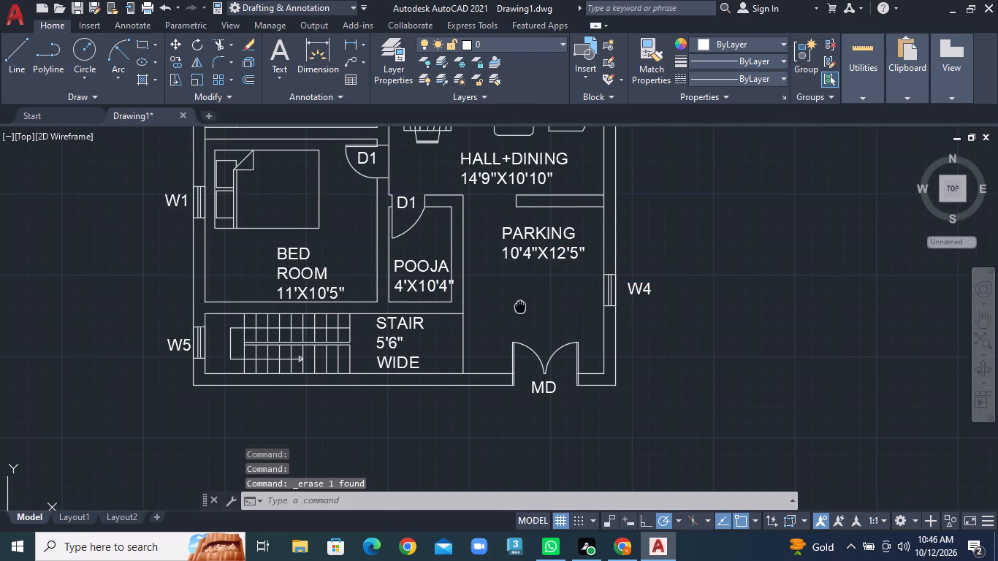
middle_click_drag(520, 312, 522, 324)
left_click(548, 263)
right_click(548, 263)
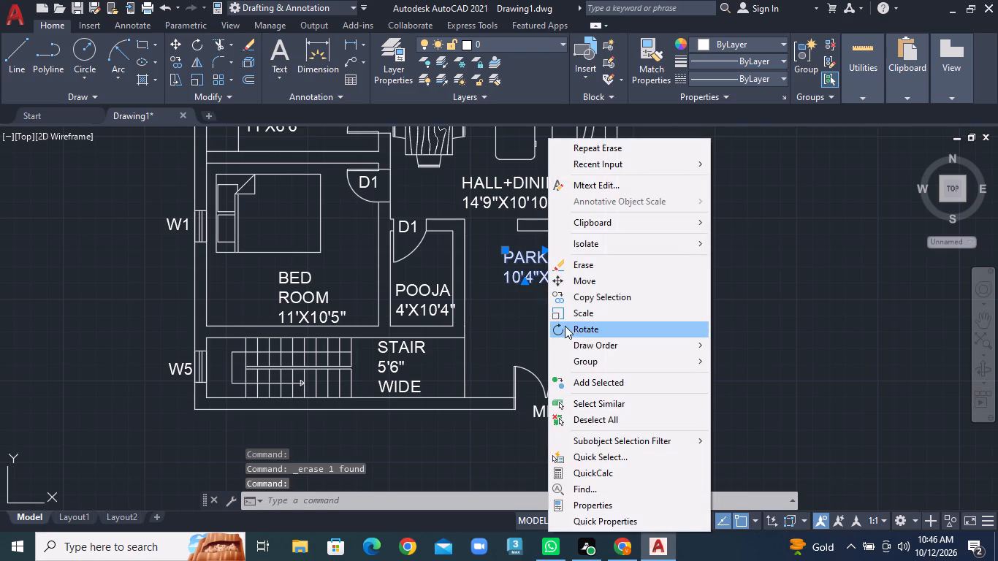
left_click(587, 283)
left_click(542, 274)
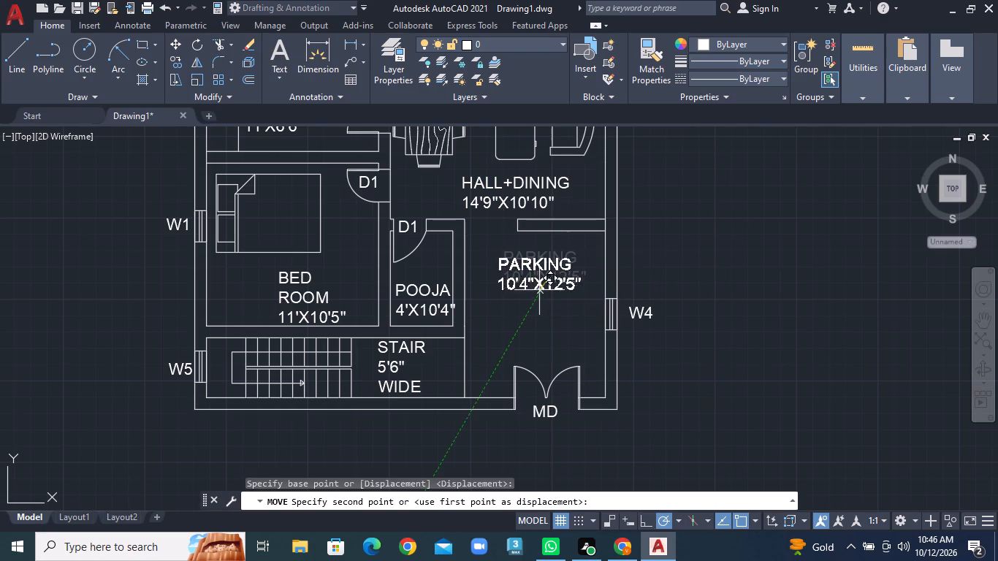
left_click(542, 323)
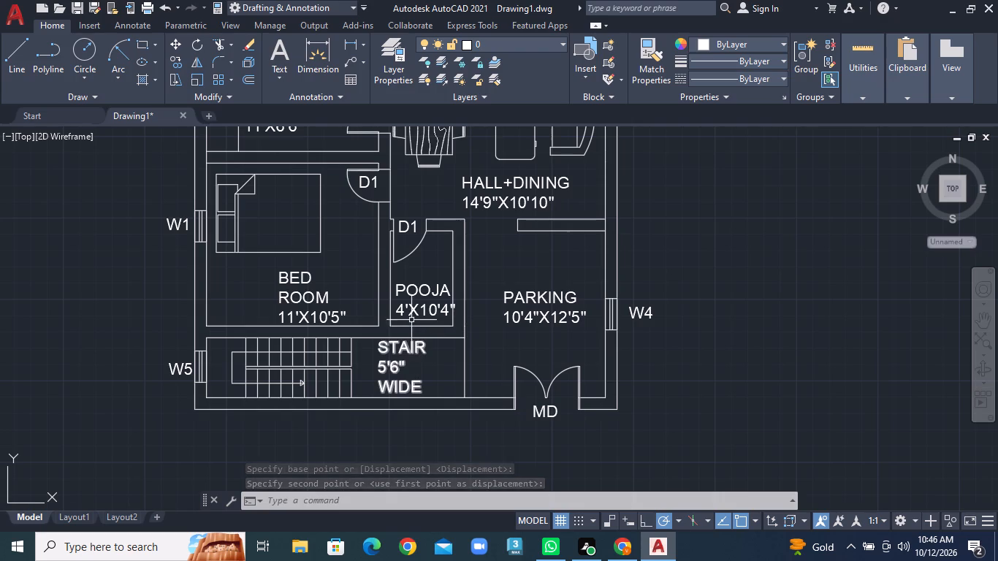
Trim the east wall's inner line where it crosses the hall-parking partition and the bedroom-hall partition.
scroll(403, 300, "down", 1)
middle_click_drag(403, 300, 474, 320)
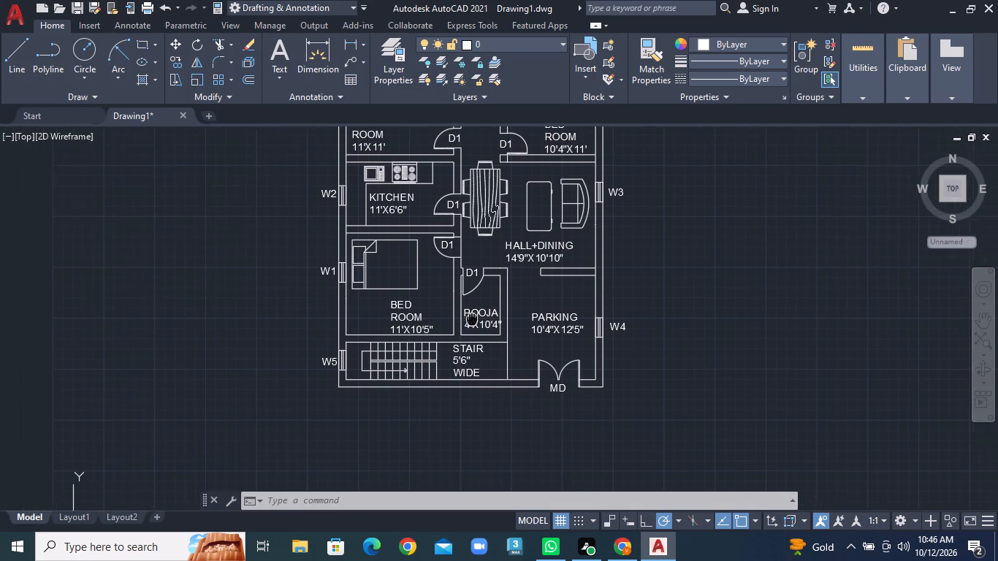
middle_click_drag(474, 320, 475, 320)
middle_click_drag(511, 228, 486, 315)
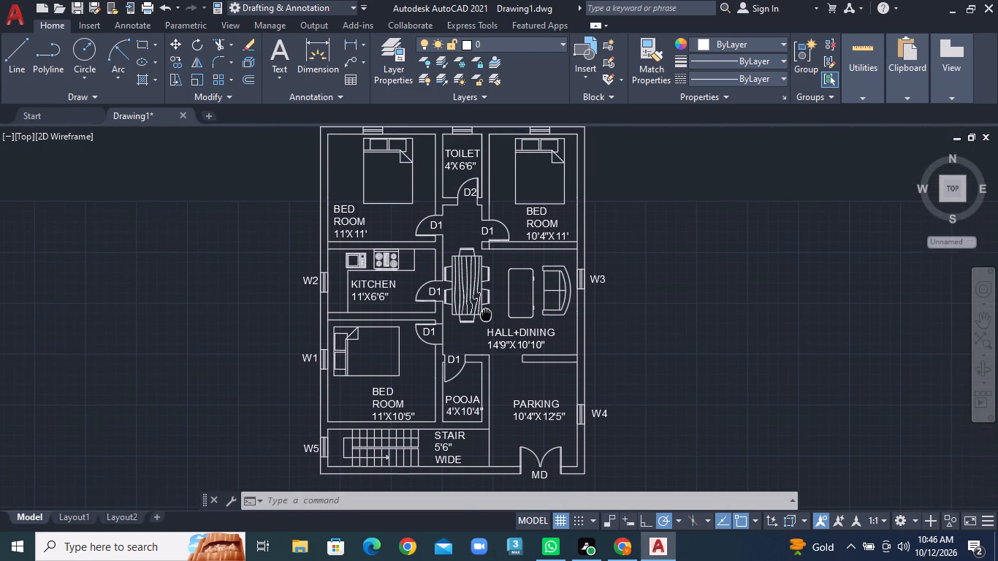
middle_click_drag(486, 315, 485, 317)
left_click(228, 40)
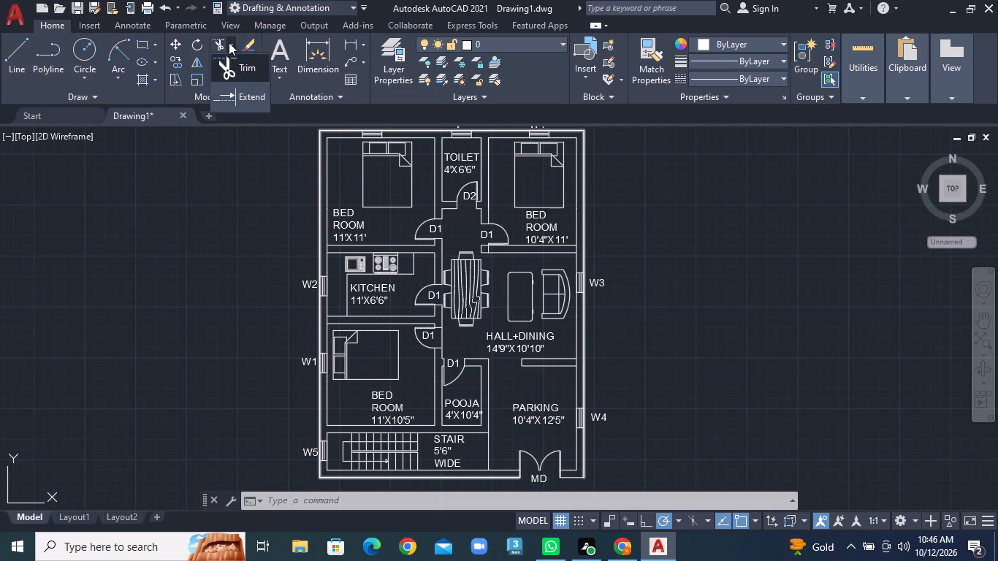
left_click(240, 66)
scroll(531, 337, "up", 1)
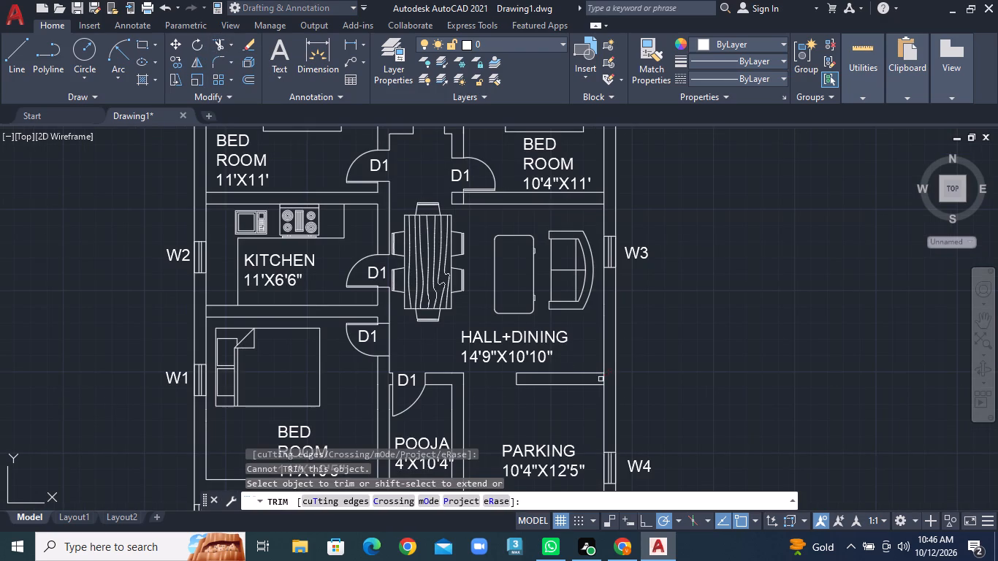
left_click(601, 381)
left_click(605, 381)
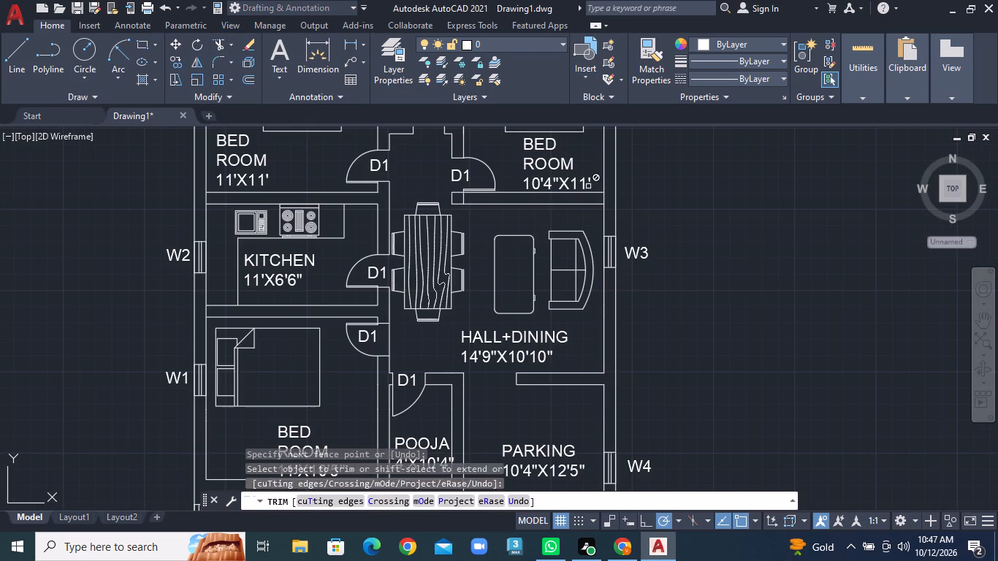
left_click(595, 200)
left_click(612, 199)
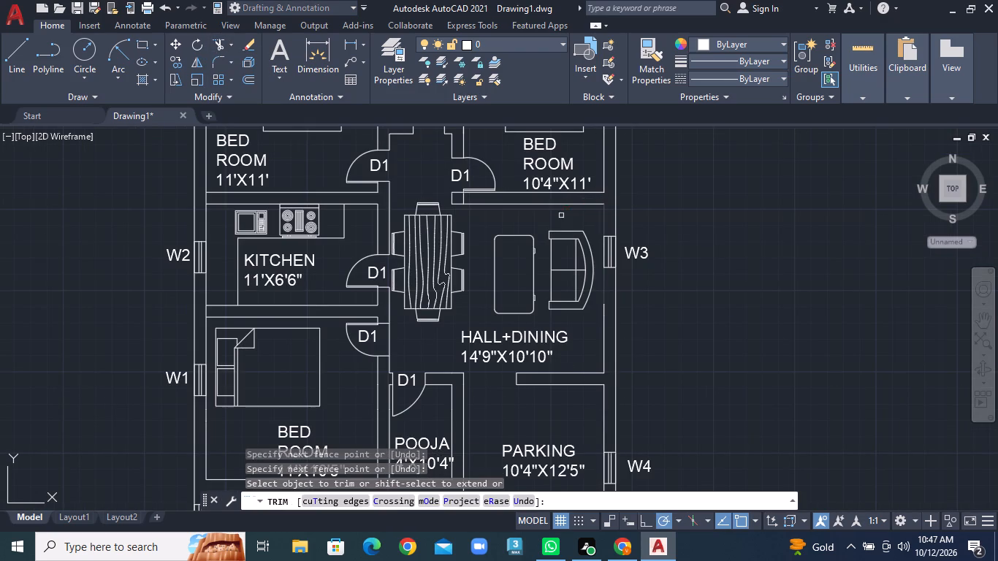
Trim the west wall's inner line across the ends of the partitions north and south of the kitchen.
scroll(536, 272, "down", 2)
middle_click_drag(534, 276, 533, 287)
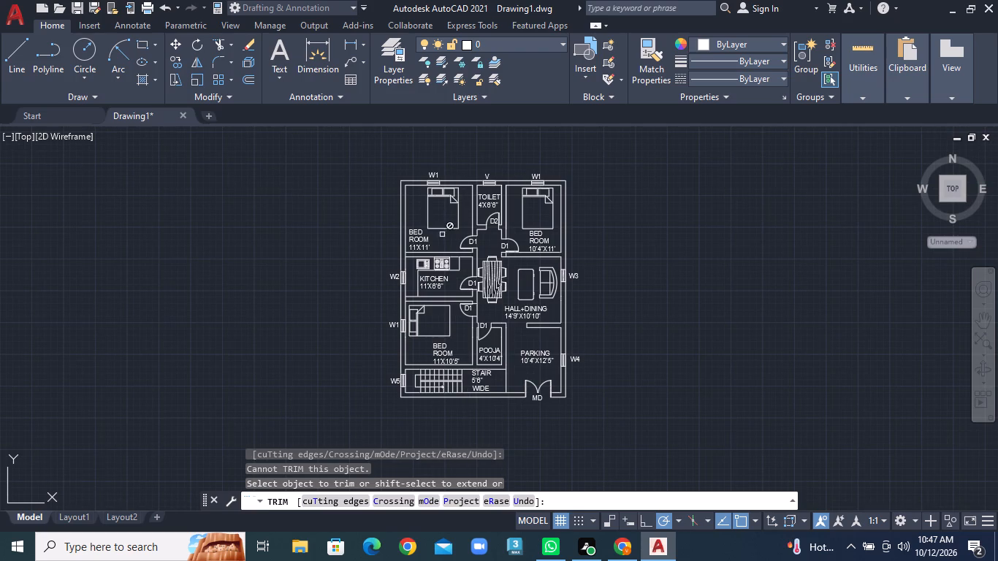
scroll(404, 300, "up", 2)
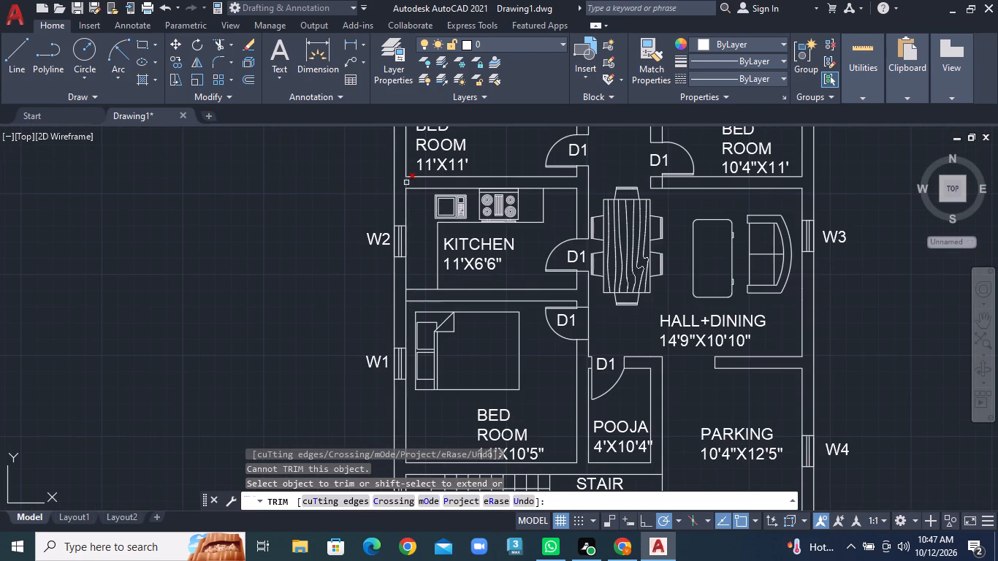
left_click(406, 183)
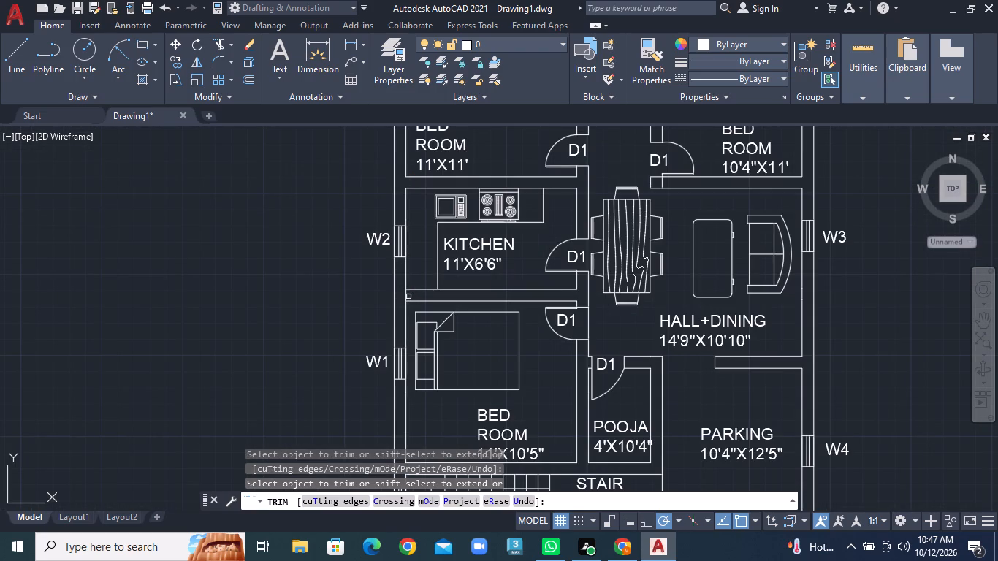
left_click(405, 296)
middle_click_drag(437, 356, 445, 251)
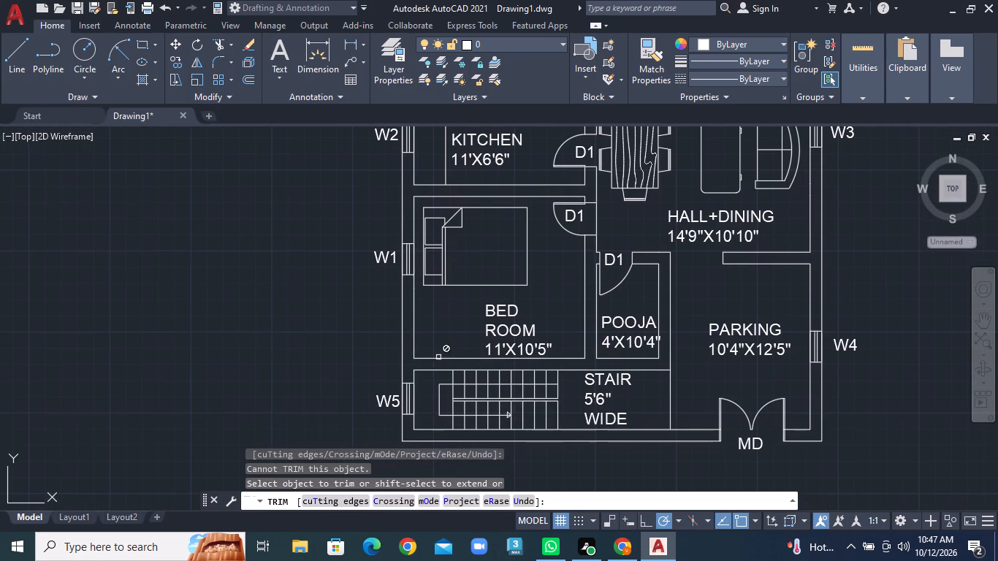
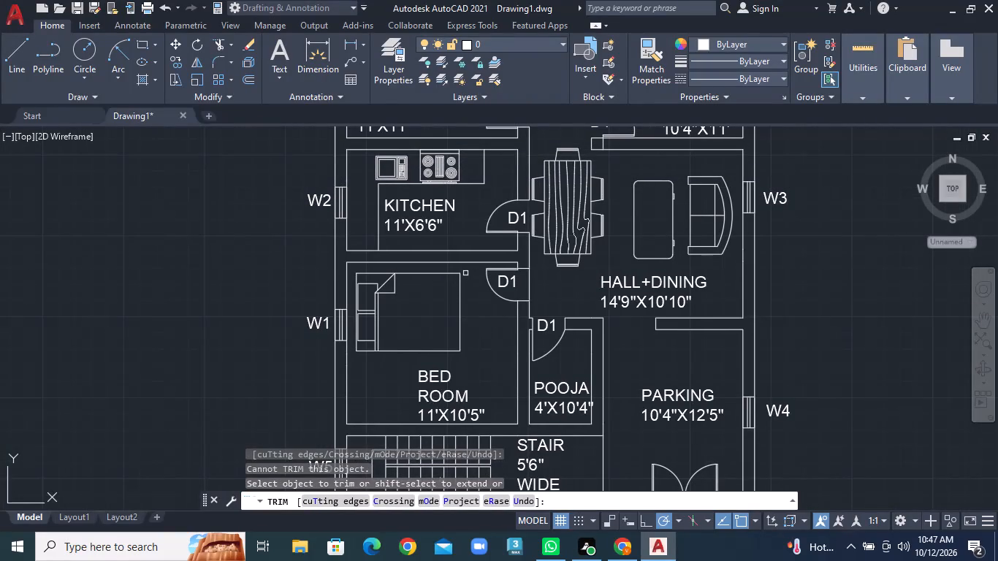
Draw a short vertical tick line above the plan, aligned with the northwest outer corner.
scroll(612, 330, "down", 1)
middle_click_drag(612, 255, 587, 346)
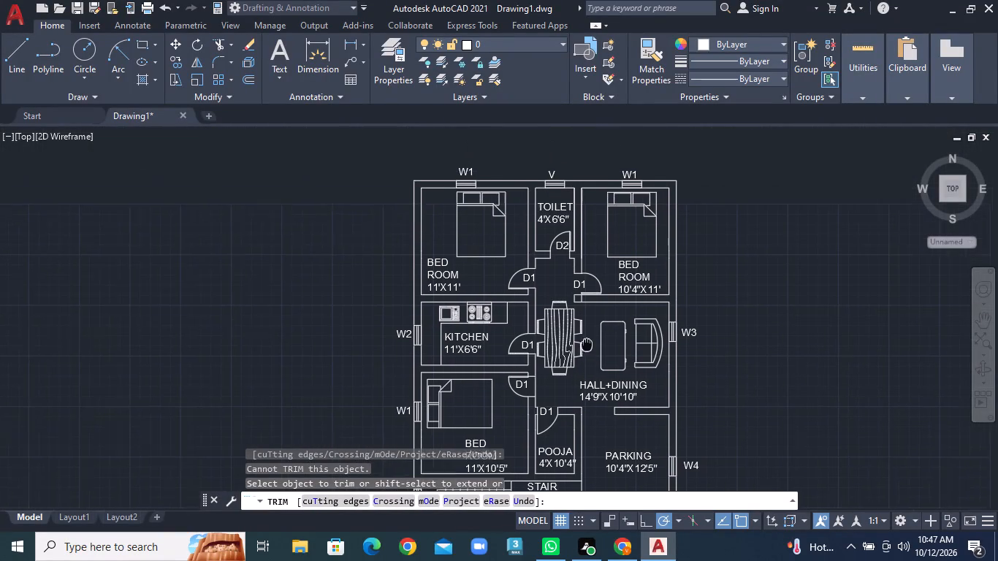
middle_click_drag(587, 346, 577, 352)
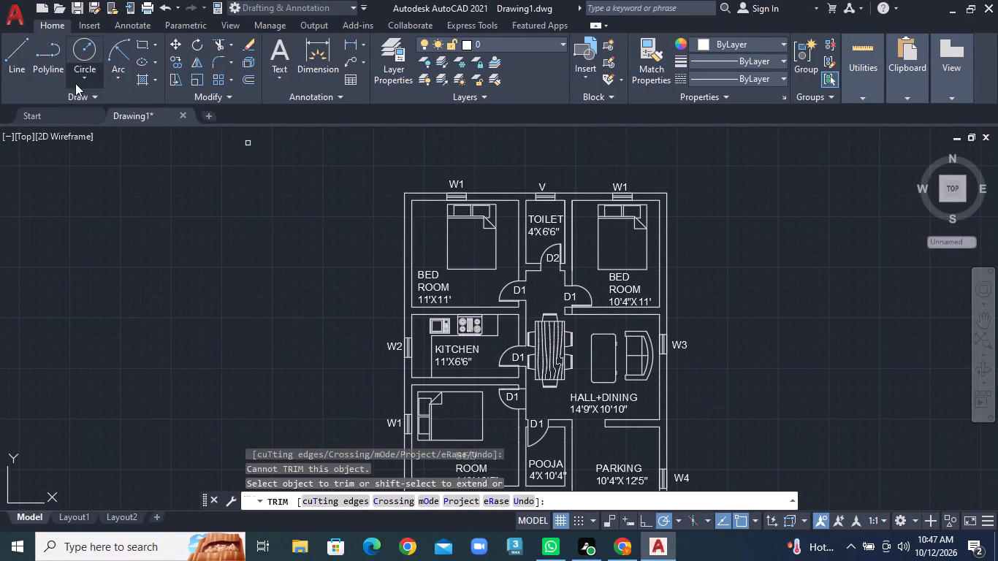
left_click(16, 58)
scroll(479, 210, "up", 1)
middle_click_drag(467, 245, 455, 270)
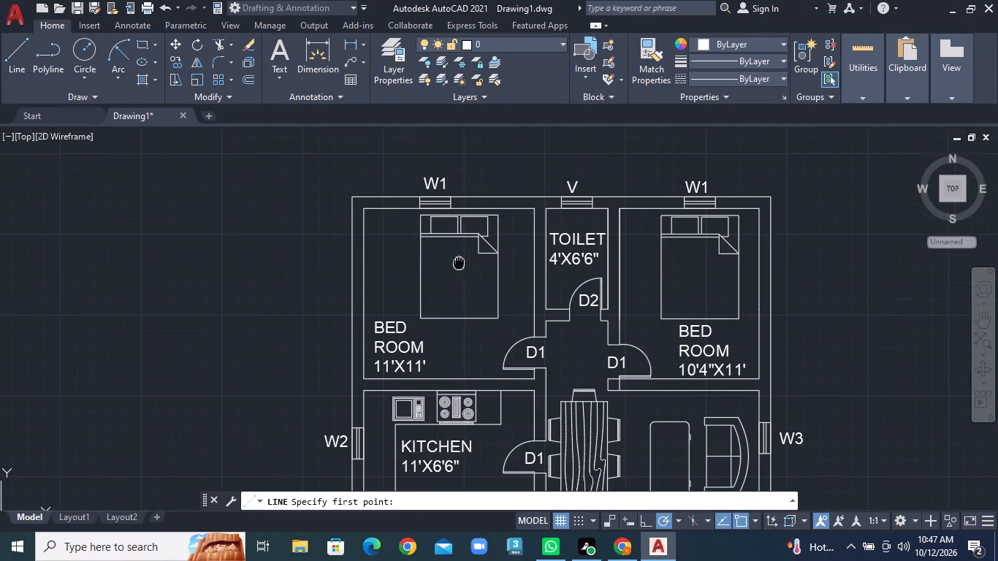
middle_click_drag(455, 270, 427, 358)
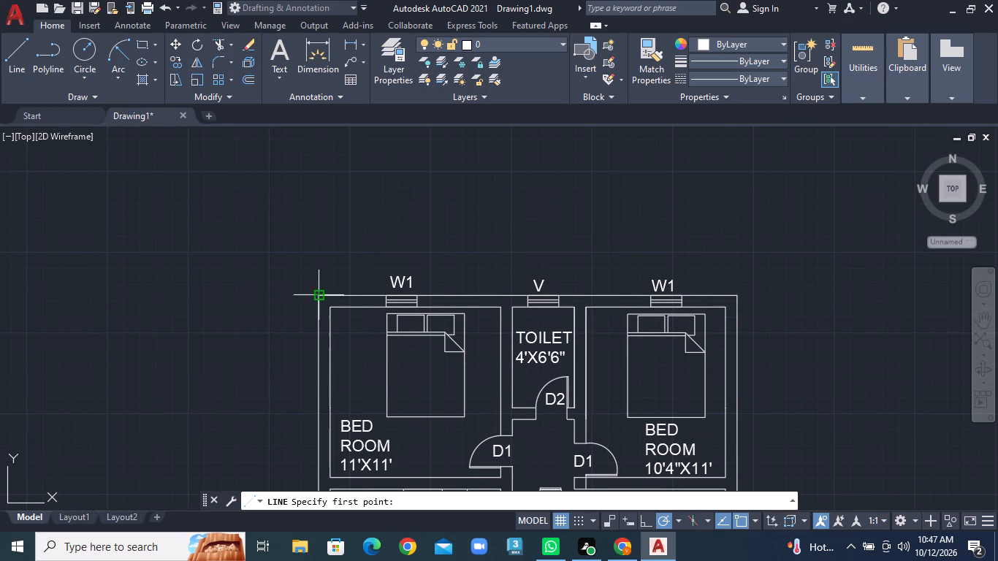
left_click(321, 267)
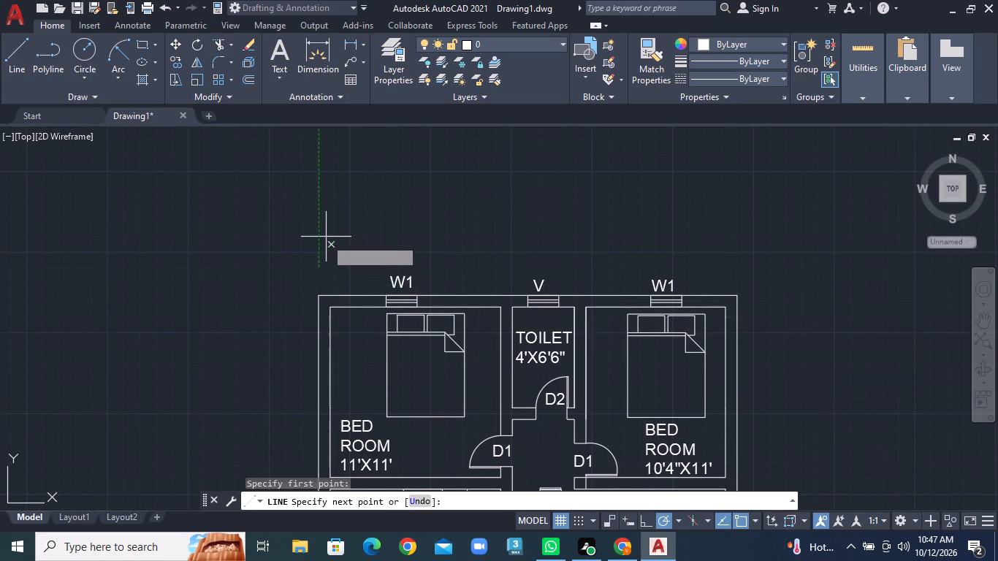
left_click(326, 224)
right_click(326, 224)
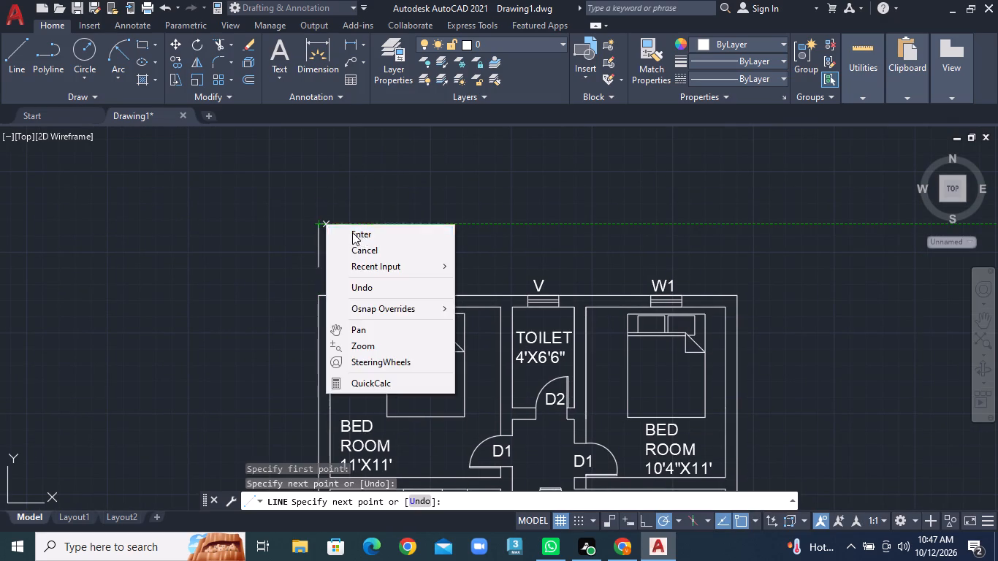
left_click(361, 234)
Draw a horizontal dimension line north of the plan in two segments, from the northwest tick to the northeast corner's alignment, leaving a gap above the toilet.
left_click(20, 54)
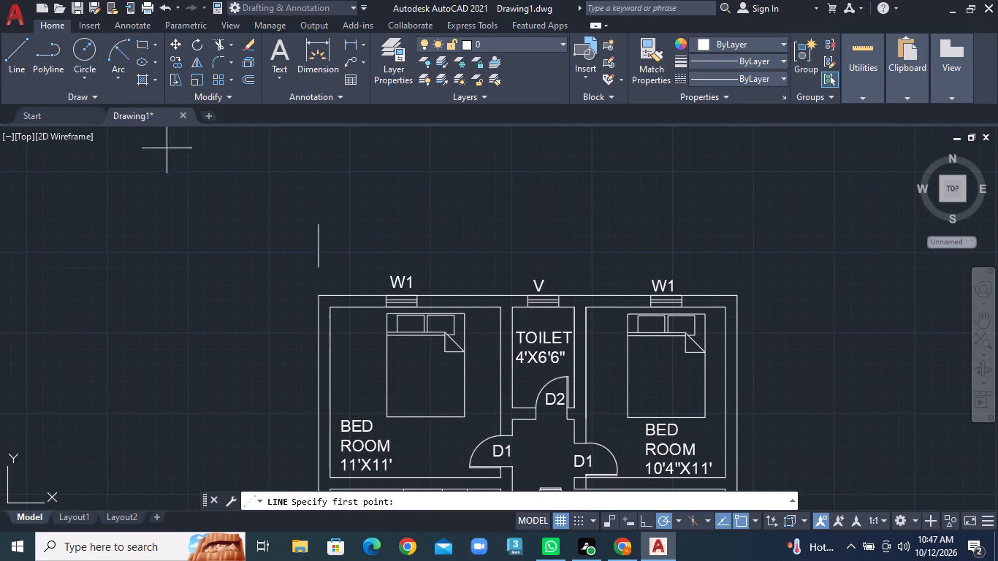
left_click(319, 245)
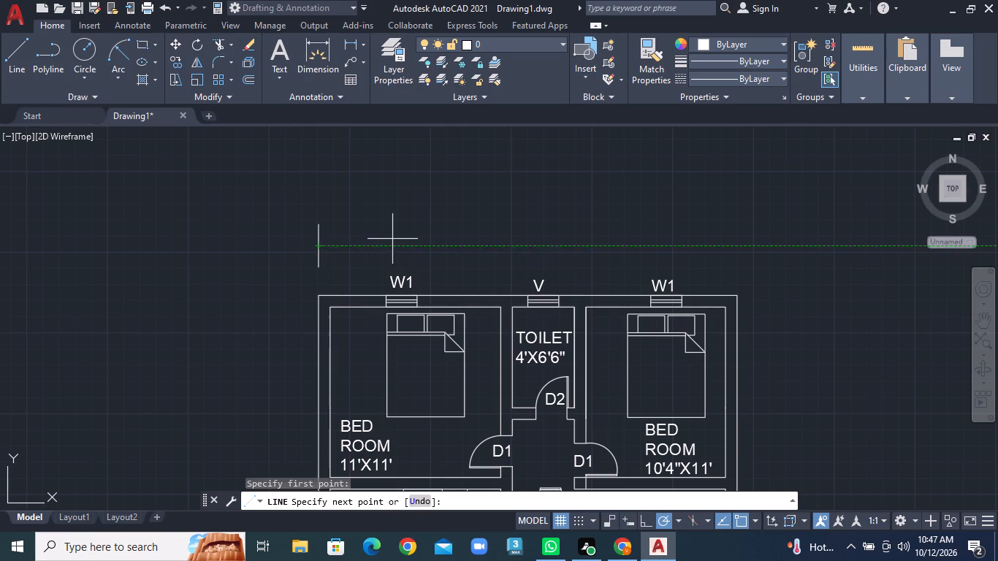
left_click(522, 243)
right_click(522, 243)
left_click(546, 250)
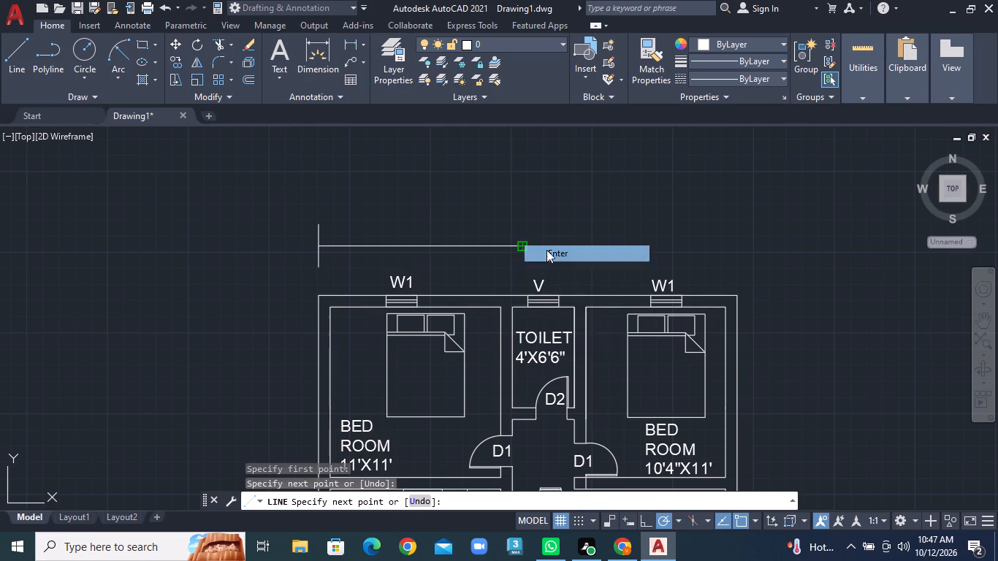
right_click(554, 235)
left_click(596, 243)
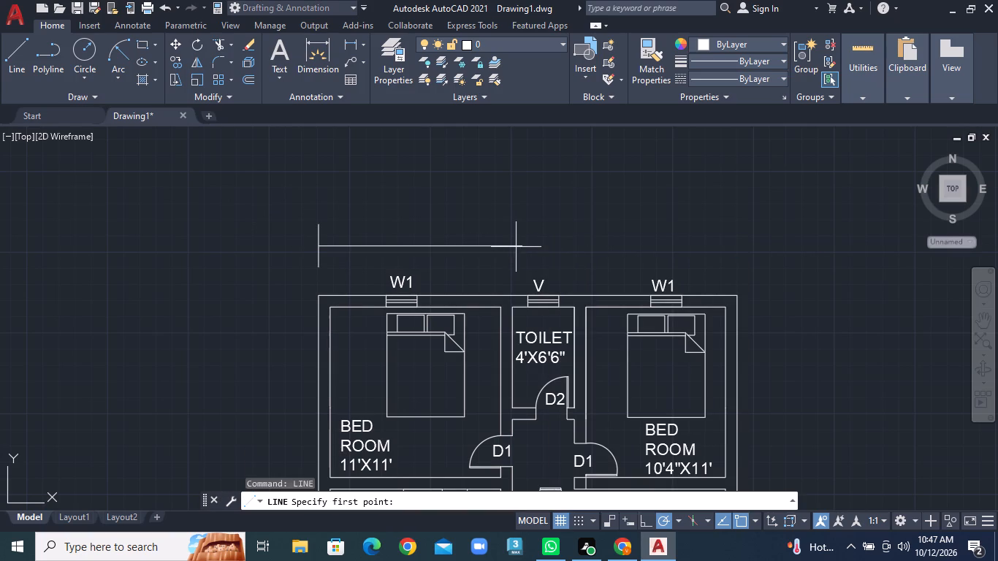
left_click(587, 250)
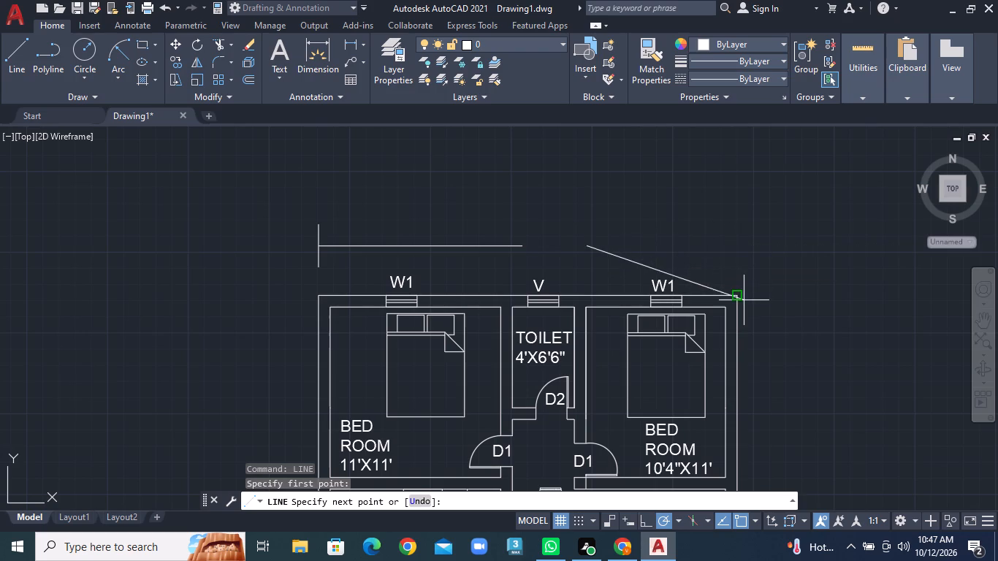
left_click(743, 249)
right_click(743, 249)
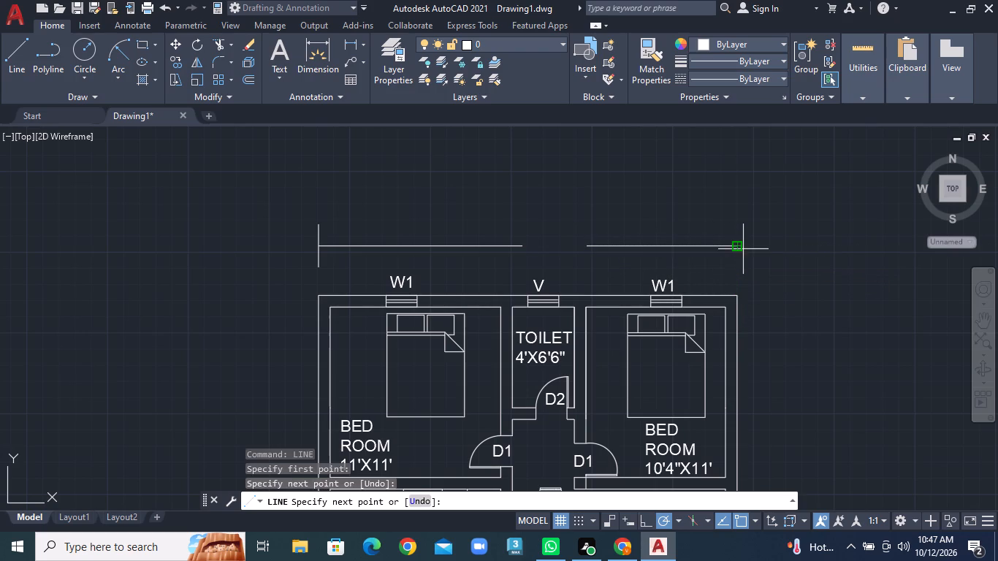
left_click(763, 253)
Draw a vertical end tick at the east end of the north dimension line, extending about 1'-5" above and a similar length below it.
left_click(12, 64)
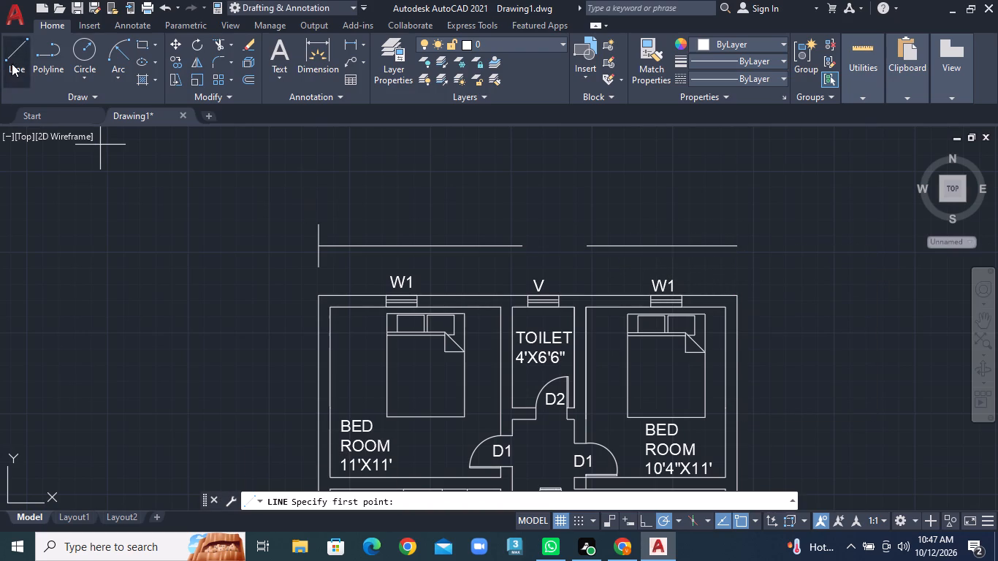
left_click(736, 248)
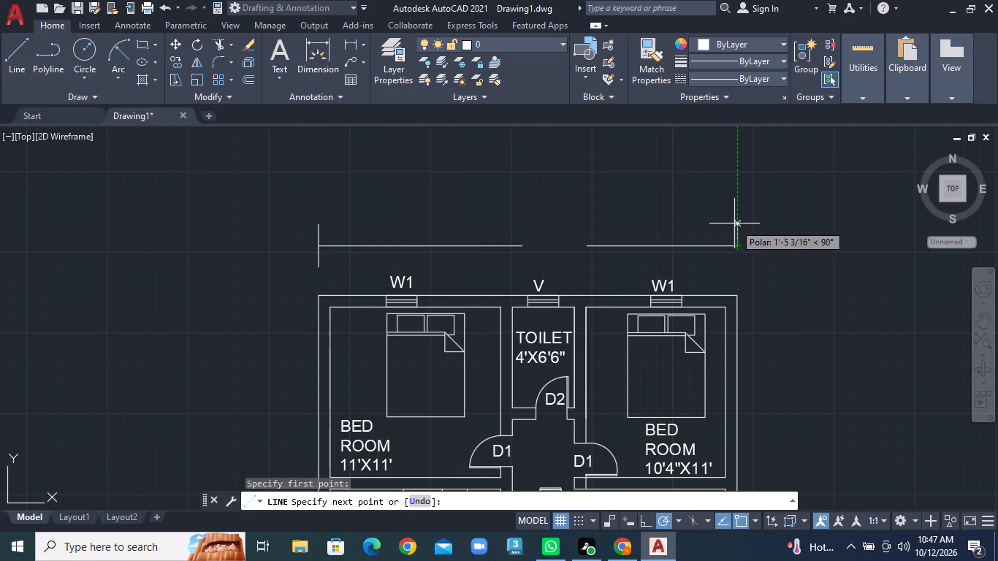
left_click(734, 224)
right_click(734, 224)
left_click(742, 232)
right_click(742, 232)
left_click(754, 238)
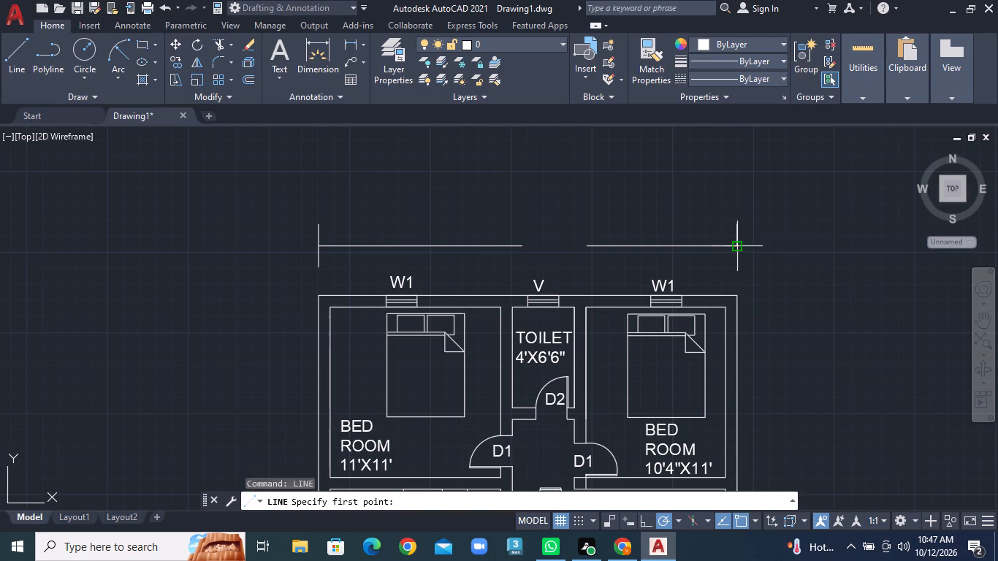
left_click(734, 243)
left_click(738, 268)
right_click(738, 268)
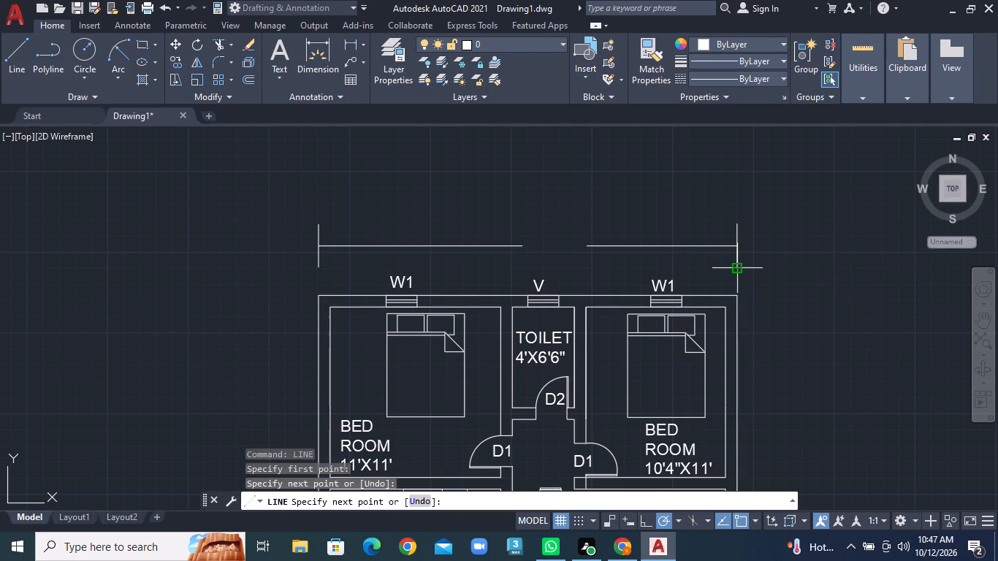
left_click(751, 272)
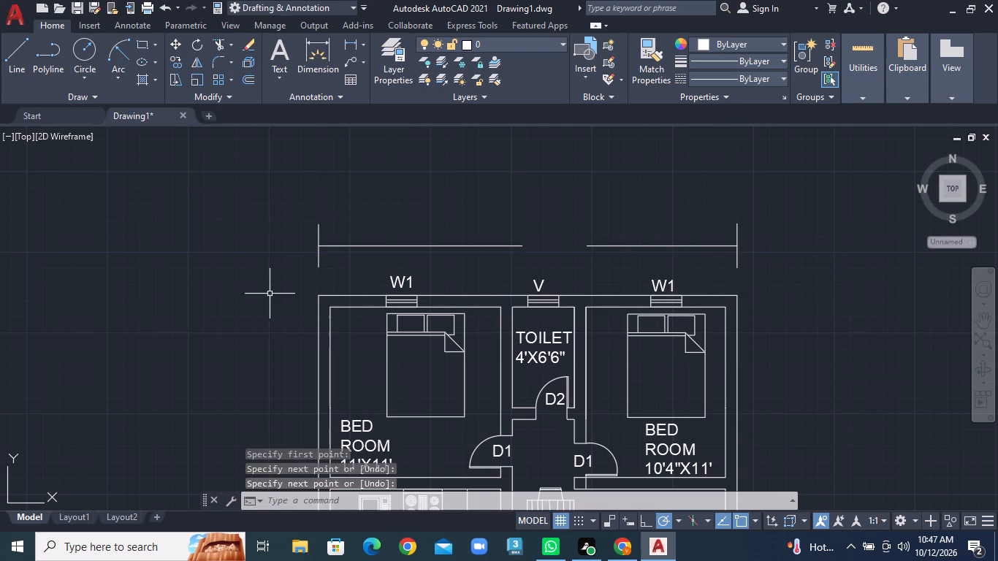
Draw a horizontal tick line about 2'-8" long east of the northeast outer corner, level with the north wall's outer face.
left_click(17, 58)
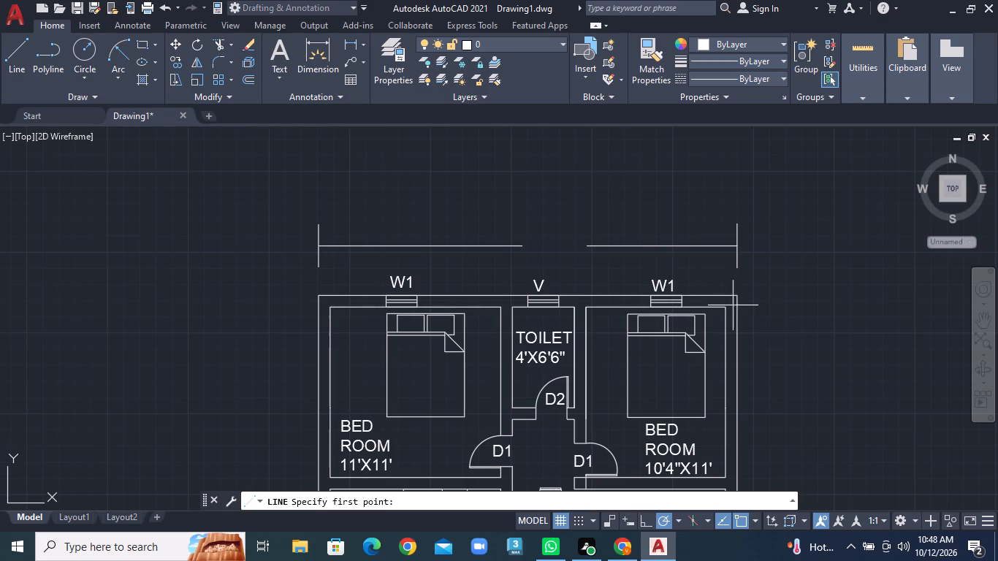
left_click(754, 296)
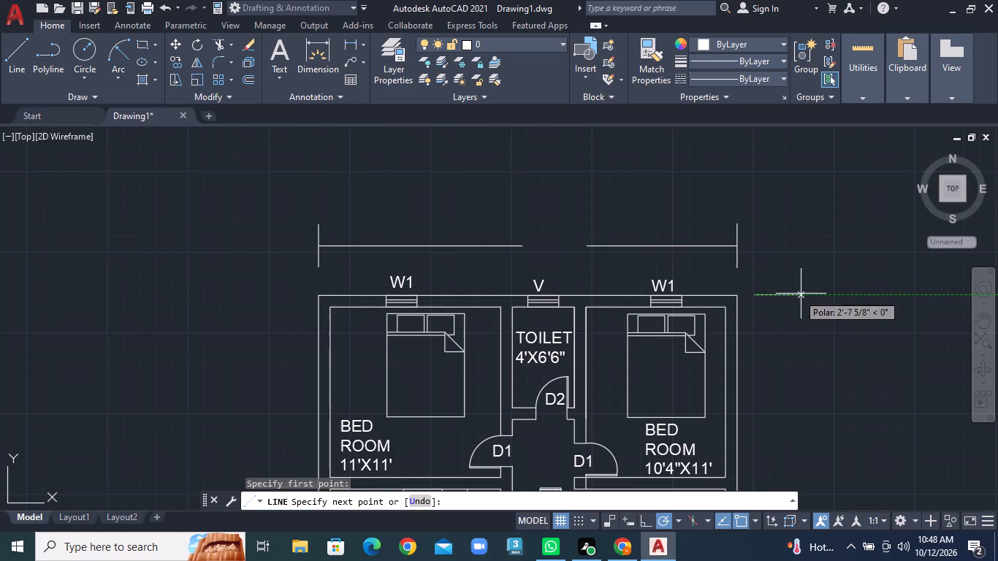
left_click(801, 294)
scroll(760, 341, "down", 2)
middle_click_drag(770, 362, 696, 237)
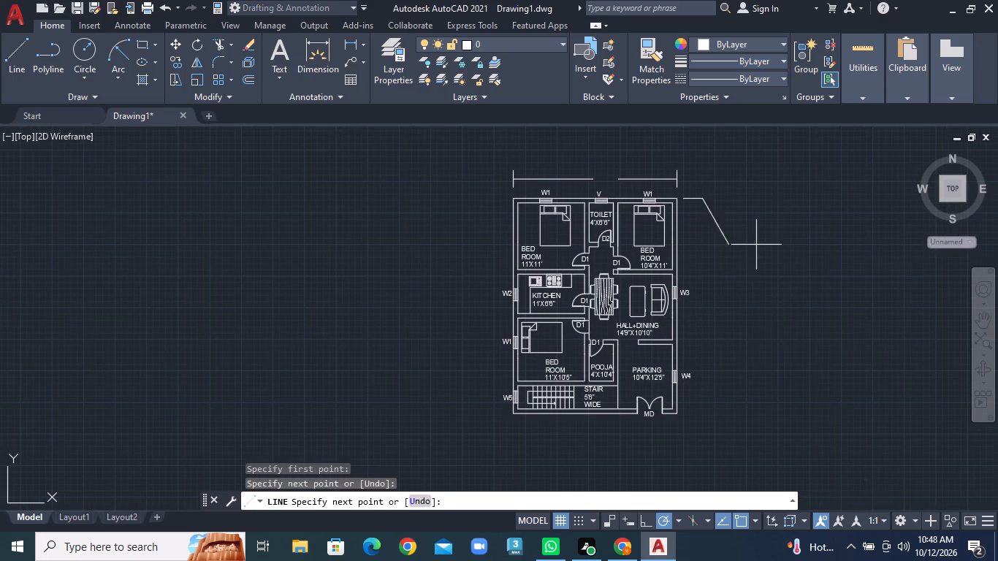
right_click(756, 245)
left_click(788, 256)
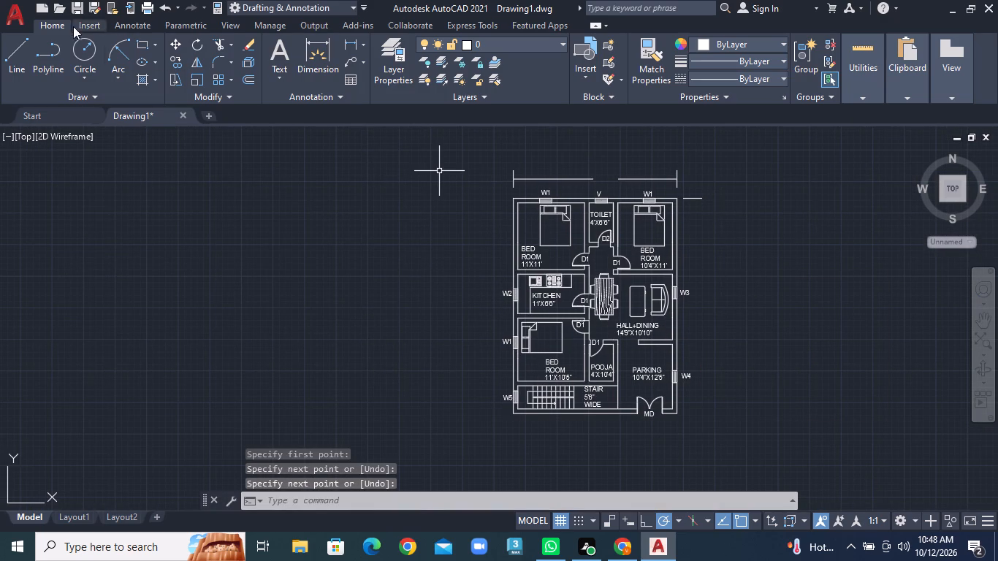
Draw the upper segment of the east dimension line from the middle of the northeast horizontal tick south to beside window W3.
left_click(12, 47)
scroll(609, 191, "up", 1)
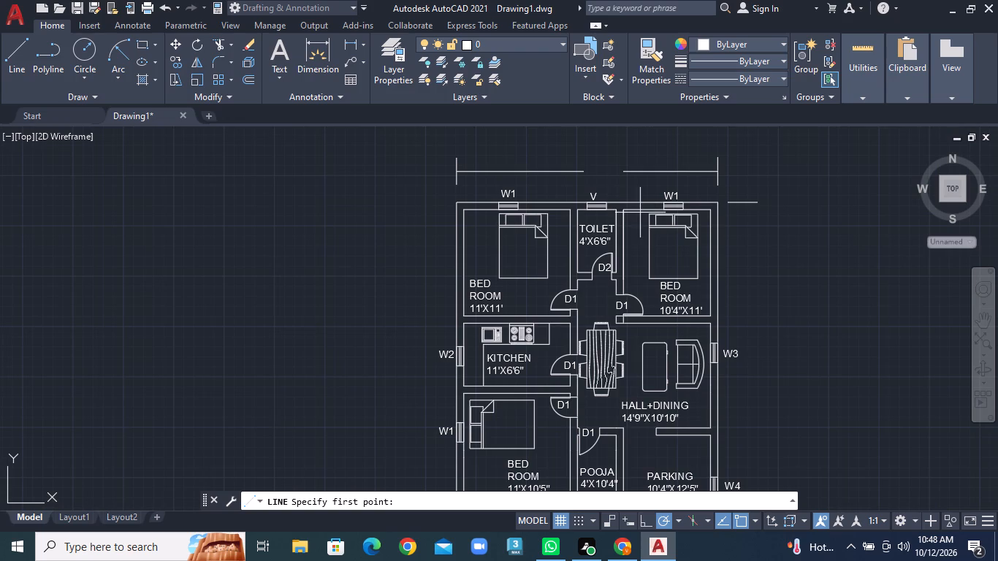
left_click(745, 204)
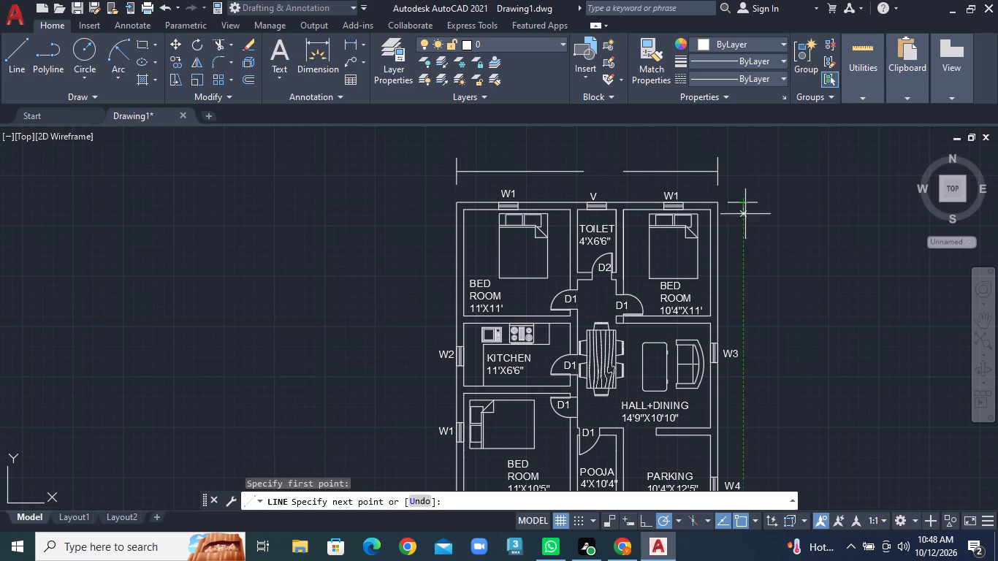
left_click(747, 373)
scroll(747, 373, "up", 1)
right_click(747, 373)
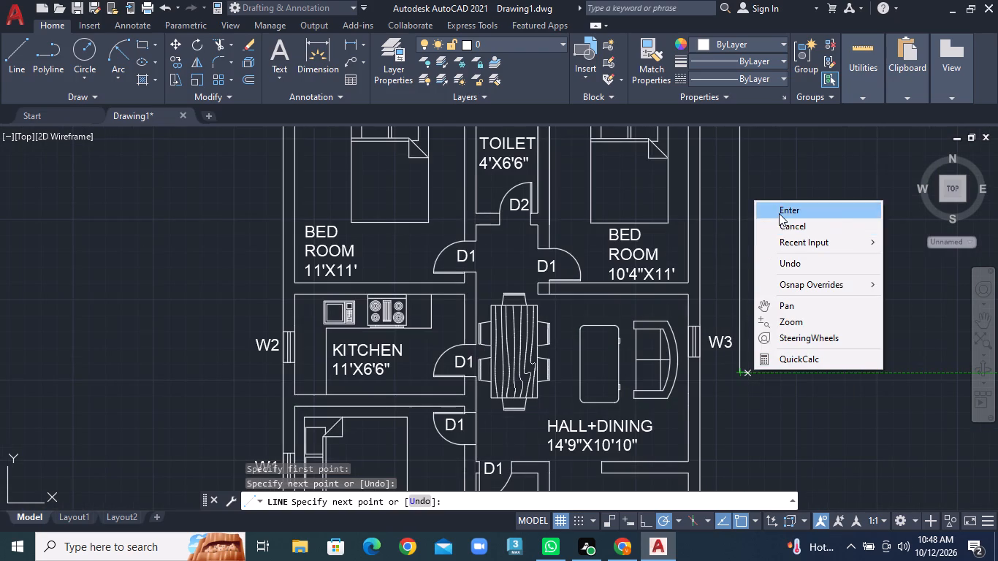
left_click(779, 212)
Draw the lower segment of the east dimension line, leaving a gap beside the hall and ending level with the south outer wall.
scroll(780, 361, "down", 2)
middle_click_drag(787, 371, 685, 245)
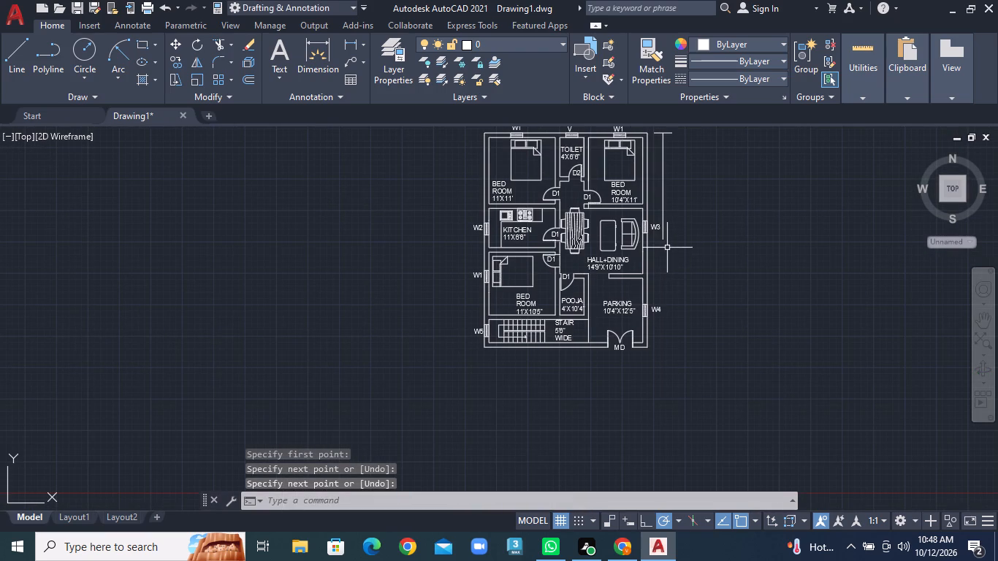
left_click(12, 58)
scroll(565, 243, "up", 2)
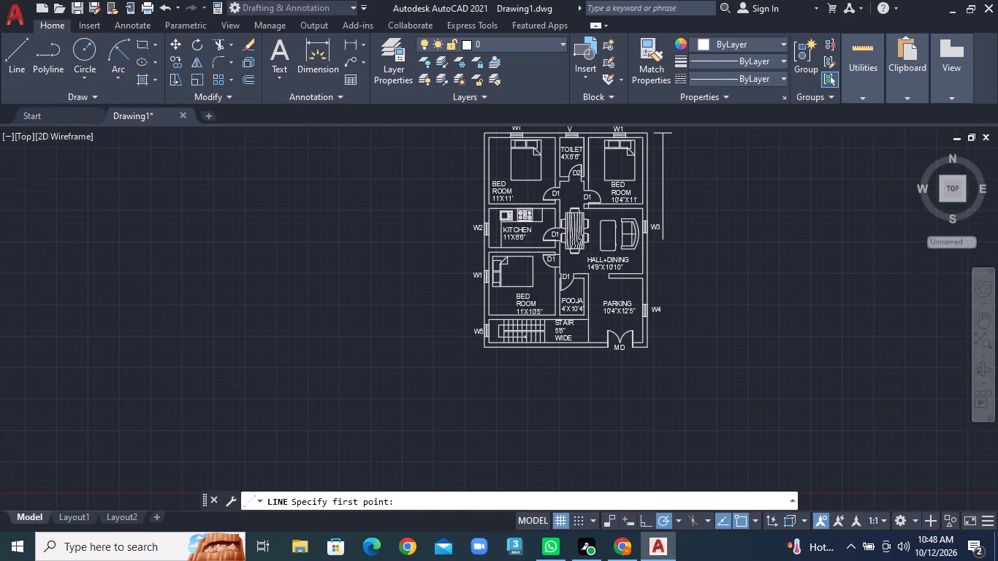
scroll(760, 264, "down", 1)
middle_click_drag(728, 277, 577, 229)
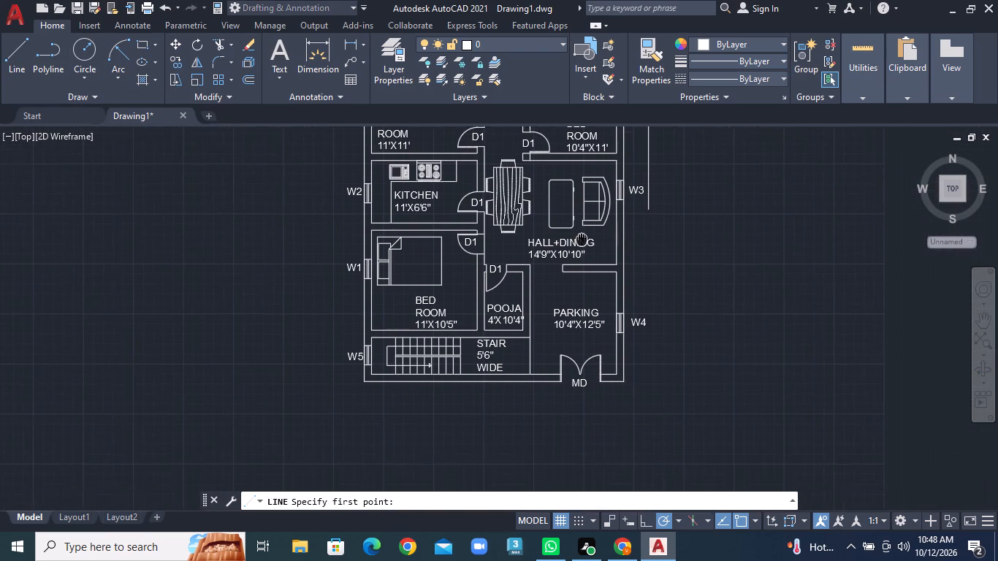
middle_click_drag(577, 229, 569, 204)
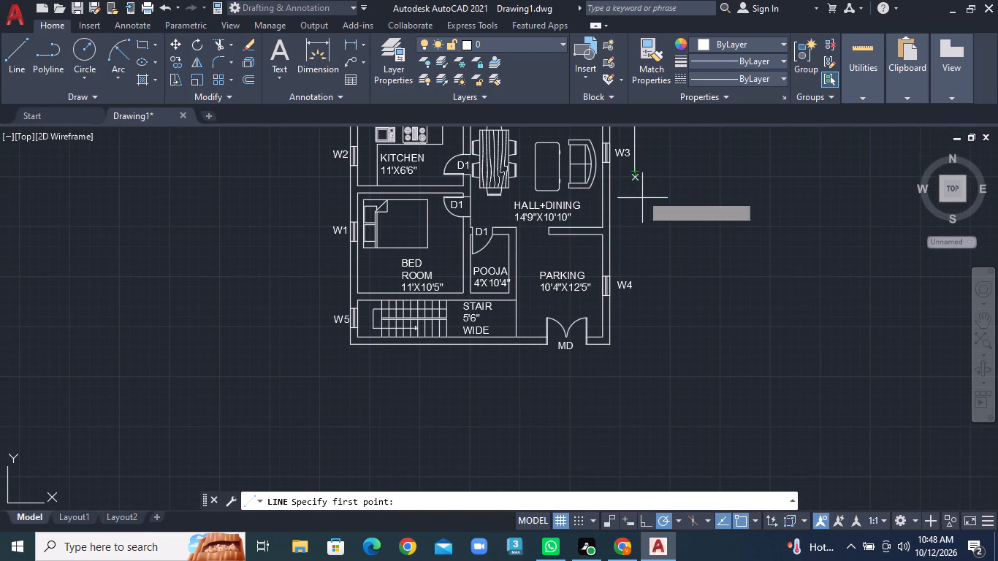
left_click(642, 215)
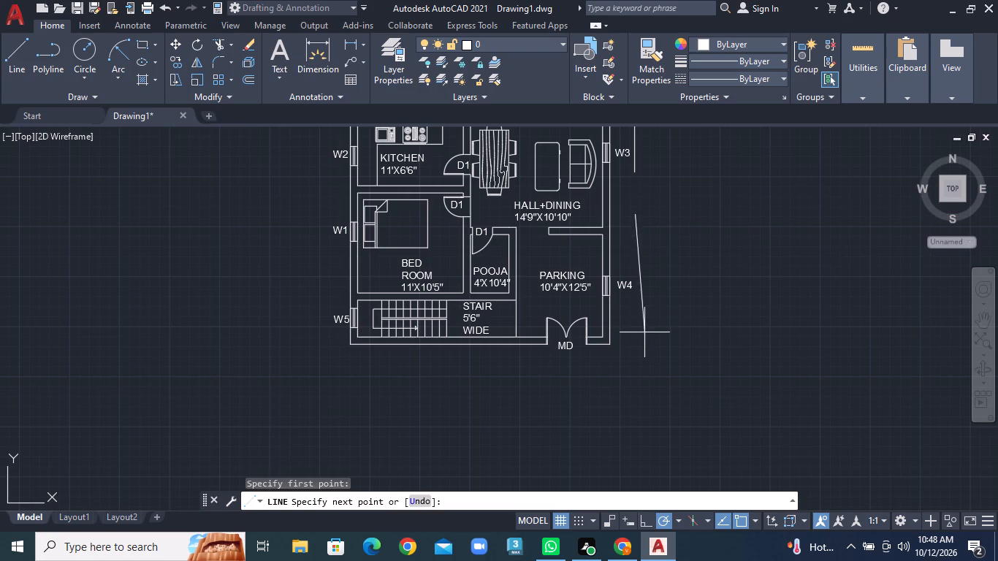
left_click(641, 346)
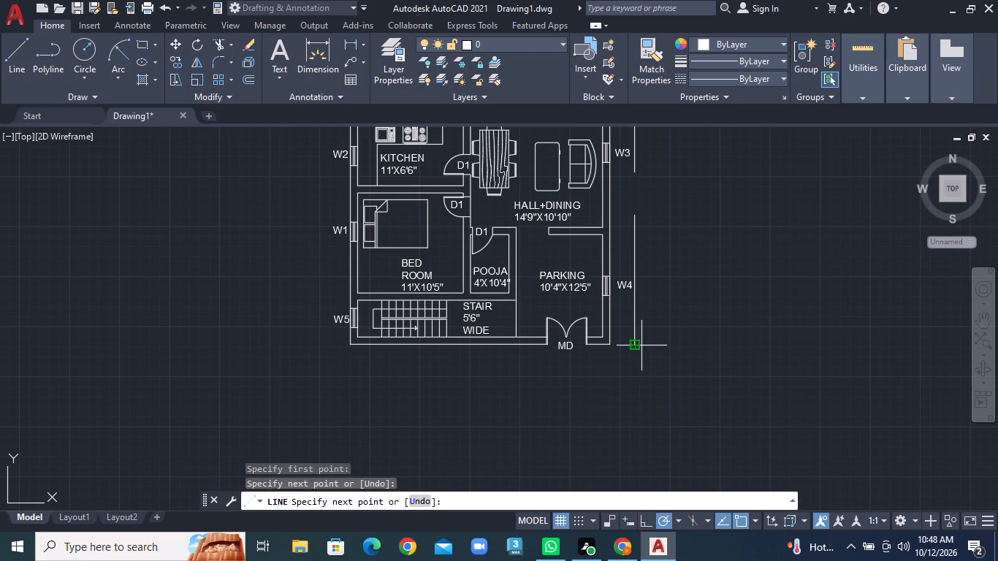
right_click(641, 346)
left_click(658, 351)
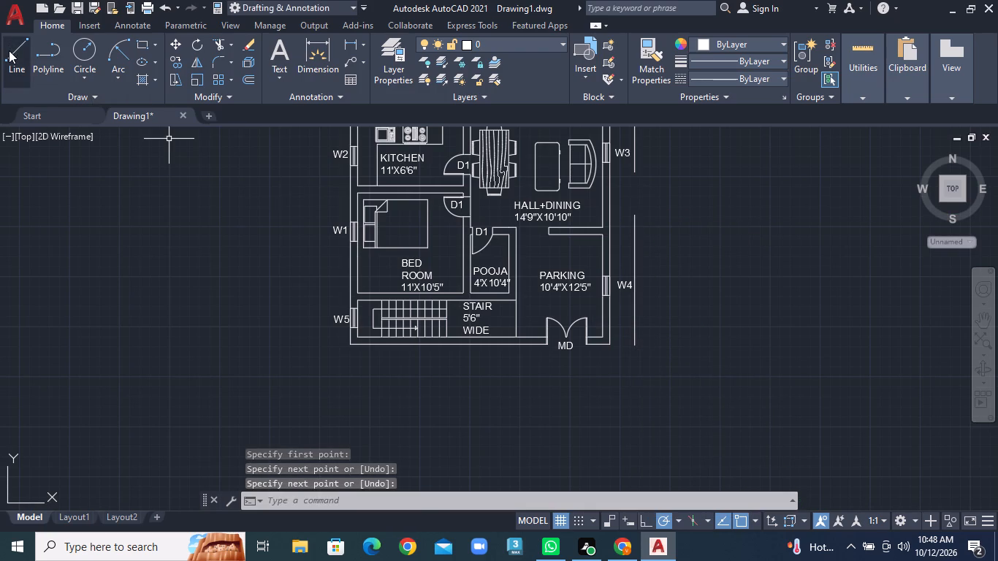
Draw a horizontal end tick across the south end of the east dimension line, level with the south wall's outer face.
left_click(9, 50)
scroll(596, 366, "up", 1)
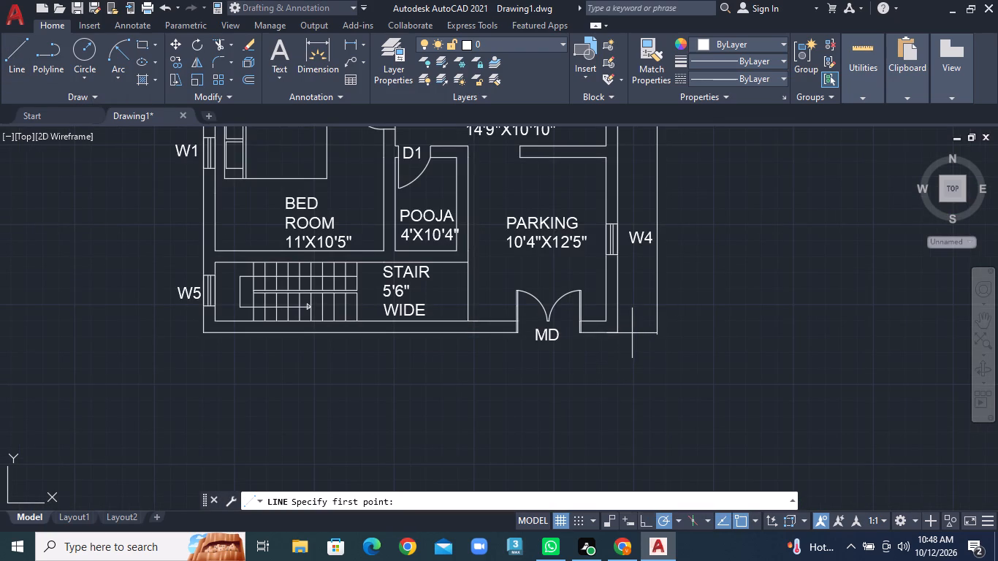
left_click(632, 333)
left_click(680, 335)
right_click(680, 335)
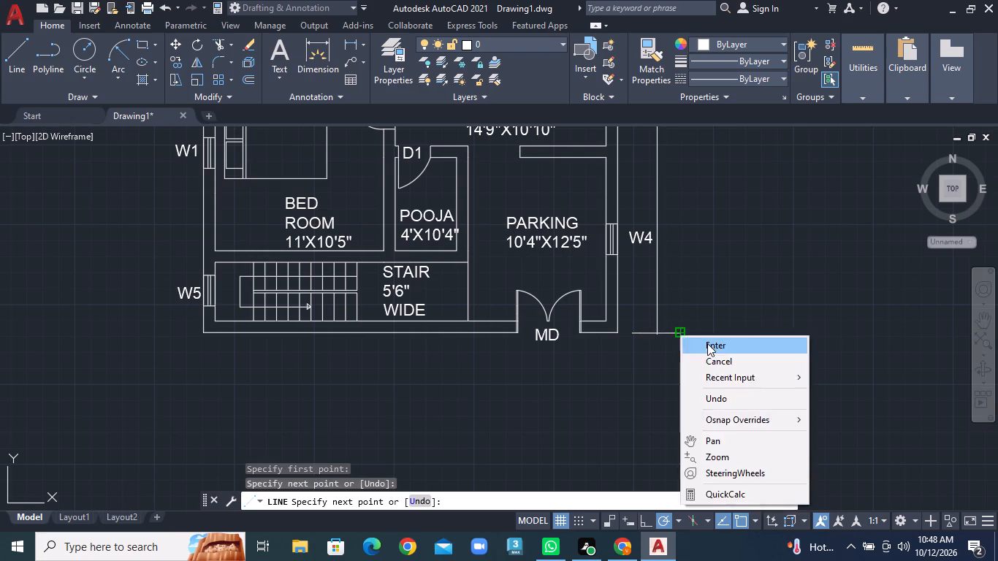
left_click(709, 343)
Trim the short overhang of the east dimension line that projects south of its south end tick.
scroll(644, 338, "up", 4)
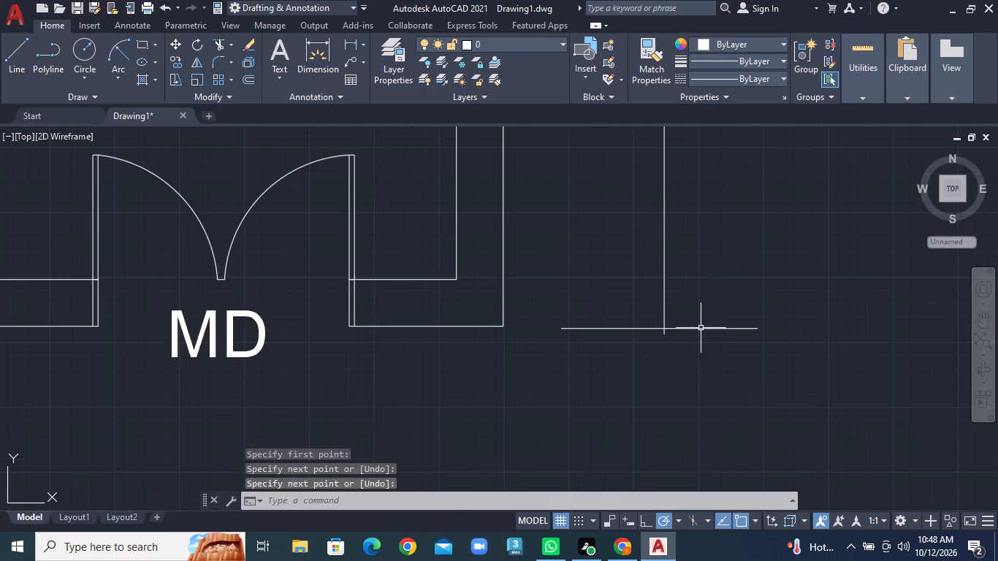
left_click(229, 41)
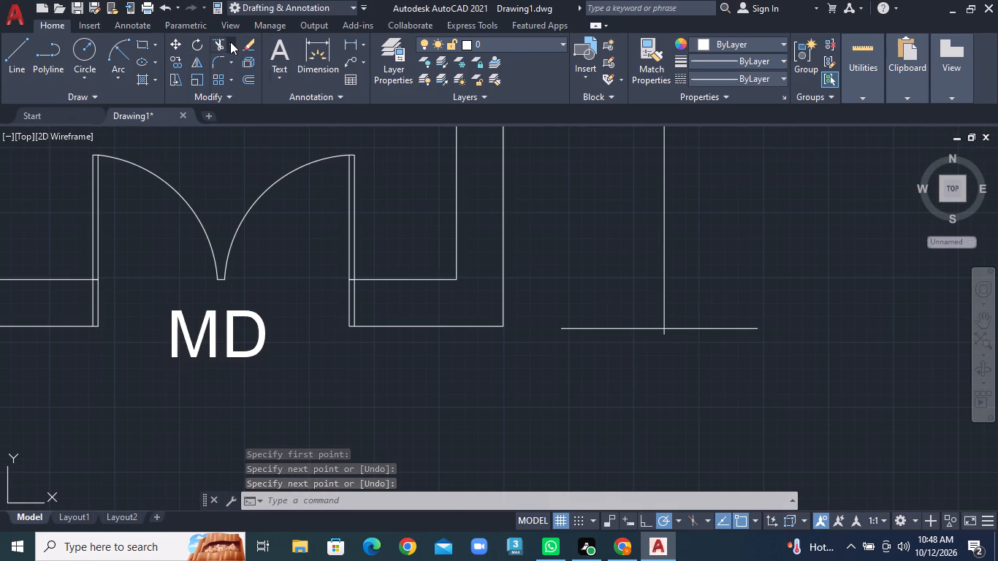
left_click(256, 61)
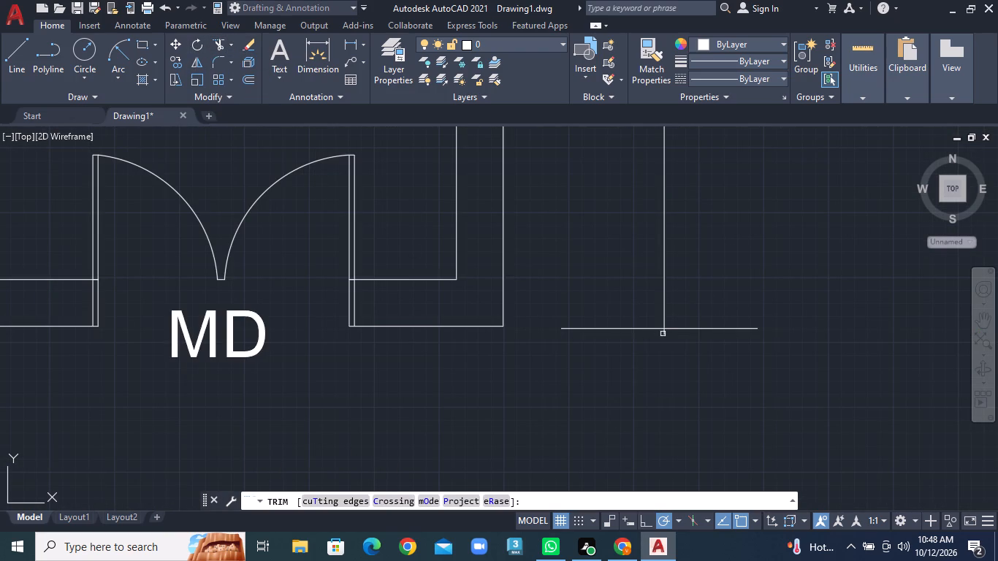
left_click(663, 334)
scroll(536, 302, "down", 3)
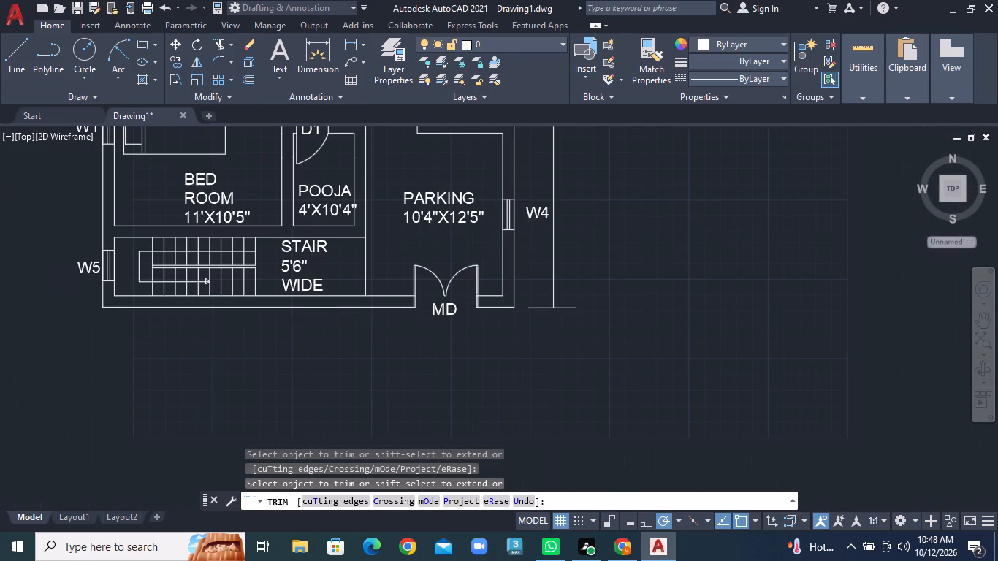
middle_click_drag(433, 229, 454, 270)
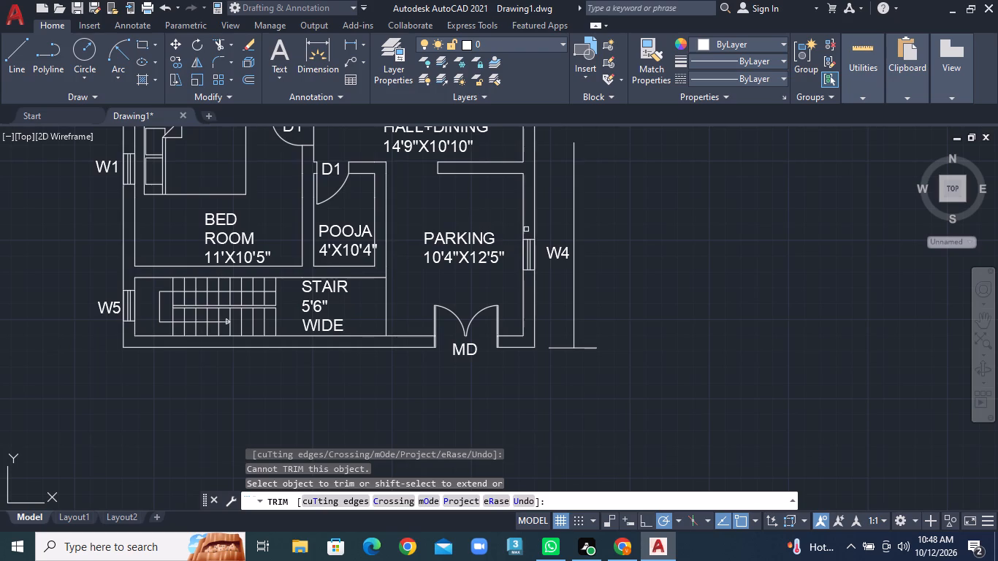
scroll(526, 229, "up", 1)
middle_click_drag(523, 231, 516, 449)
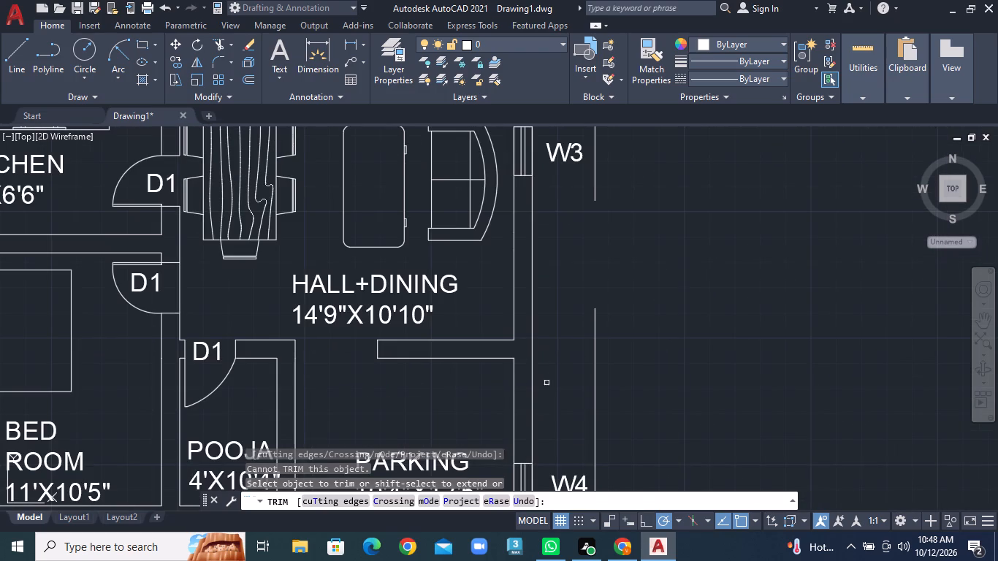
key("Escape")
Add the multiline text 35'6" in the gap of the east dimension line.
key("m")
key("t")
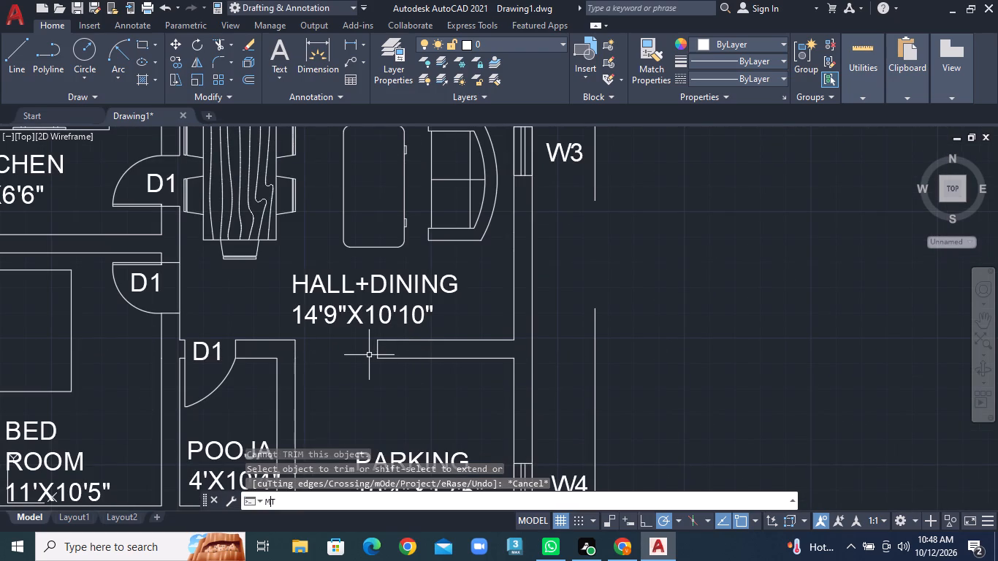
key("Return")
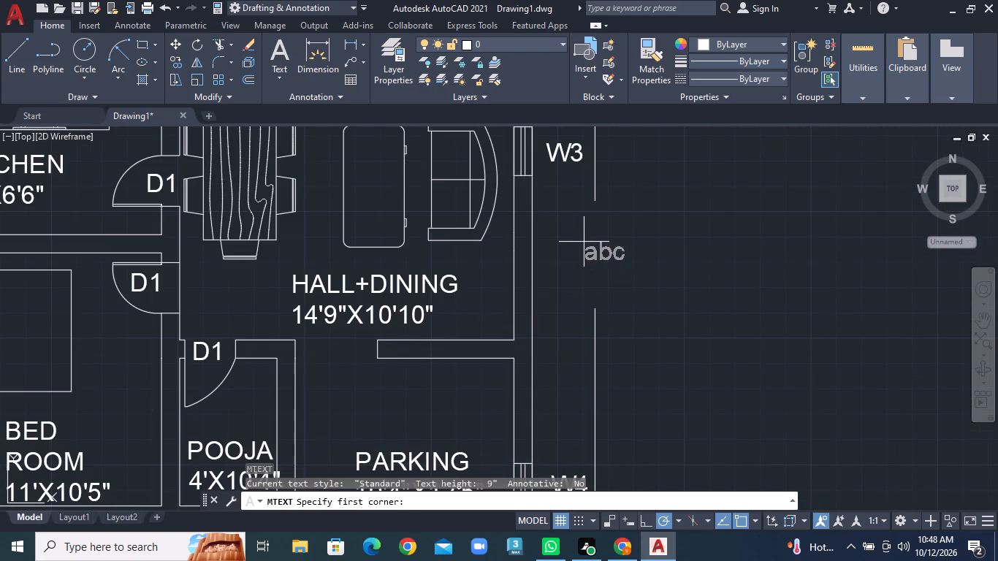
left_click(574, 239)
left_click(637, 292)
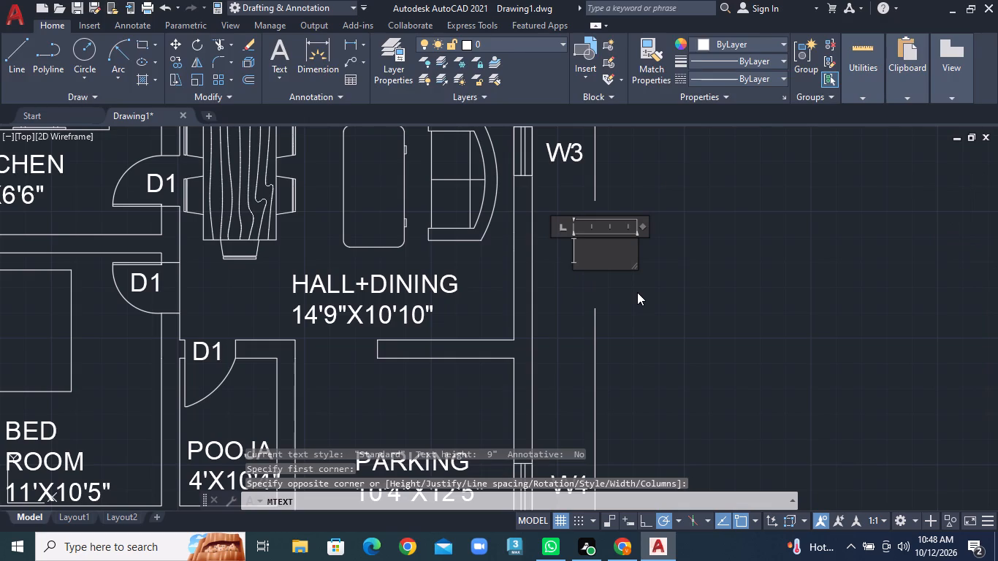
key("3")
key("5")
type("'6\"")
key("Return")
scroll(588, 294, "down", 3)
middle_click_drag(552, 256, 574, 305)
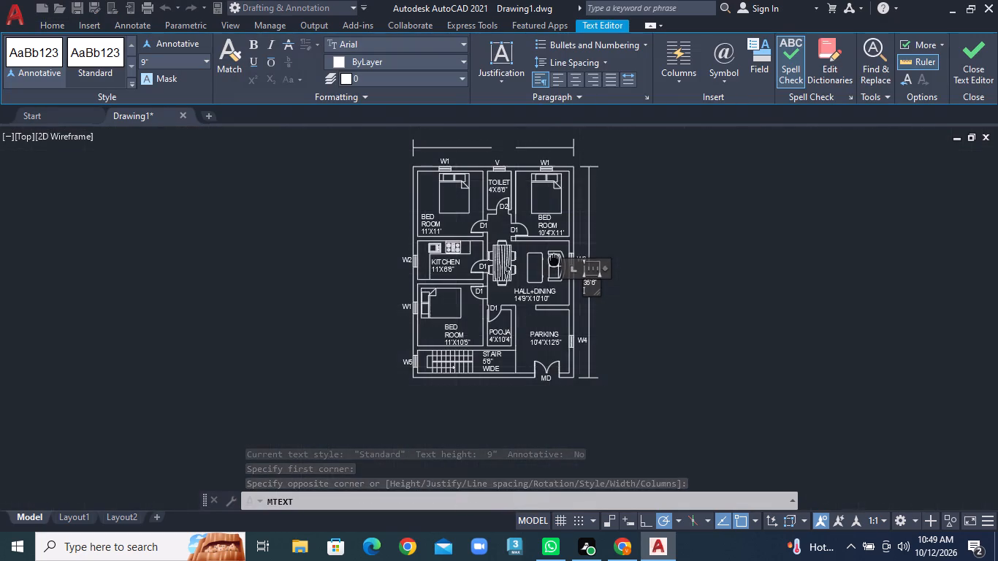
middle_click_drag(574, 305, 625, 443)
scroll(503, 223, "up", 2)
middle_click_drag(553, 370, 438, 206)
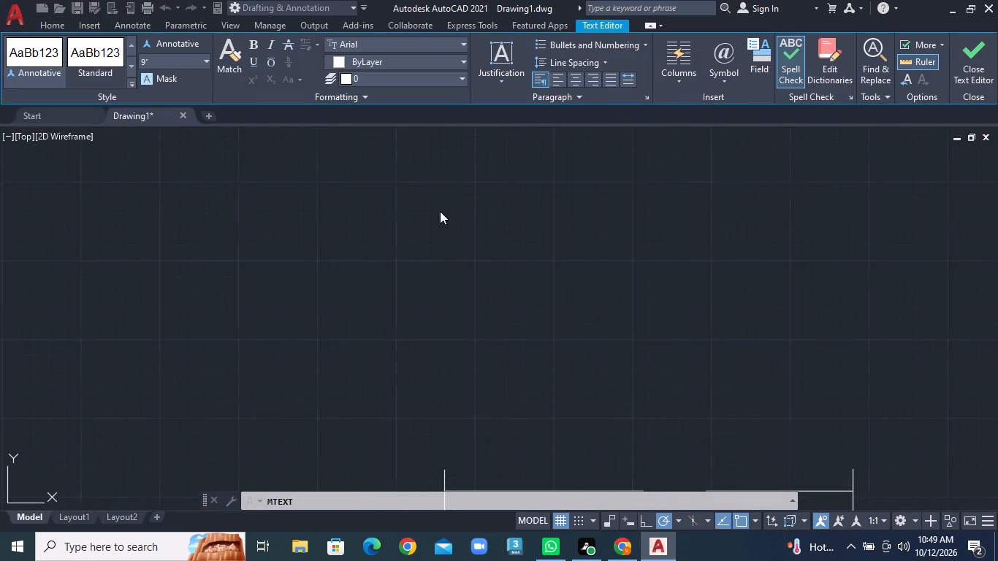
scroll(530, 308, "up", 1)
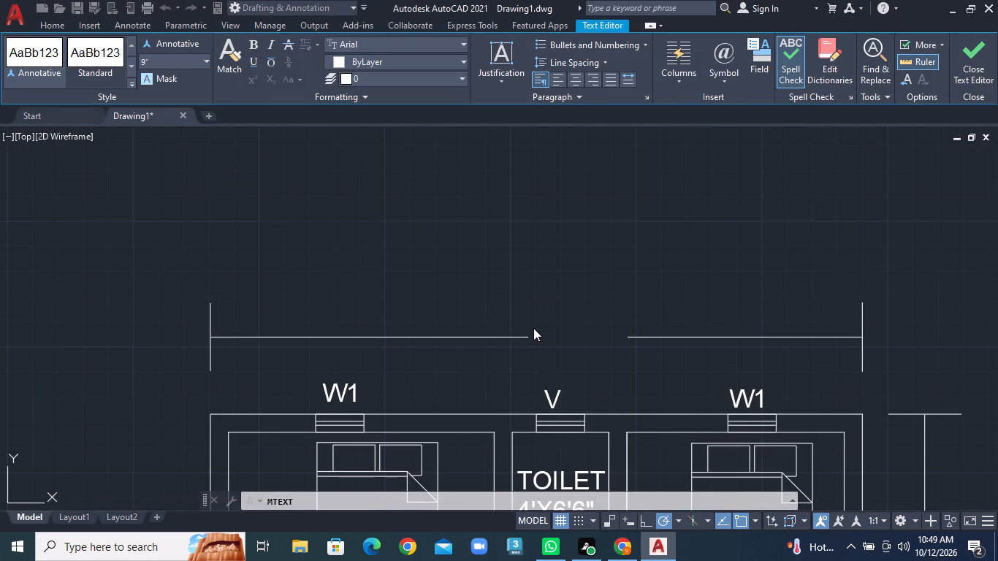
key("Escape")
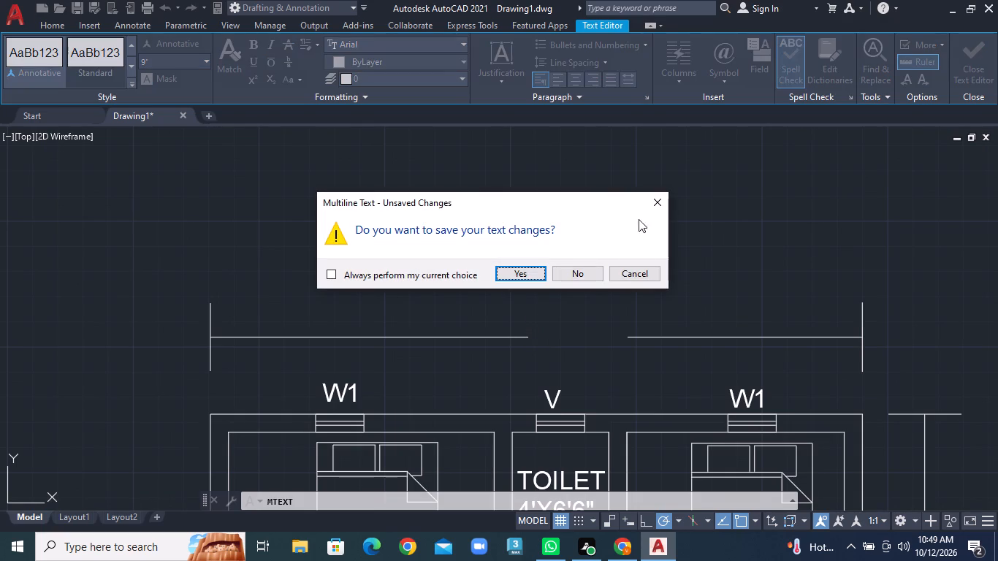
left_click(650, 202)
left_click(571, 271)
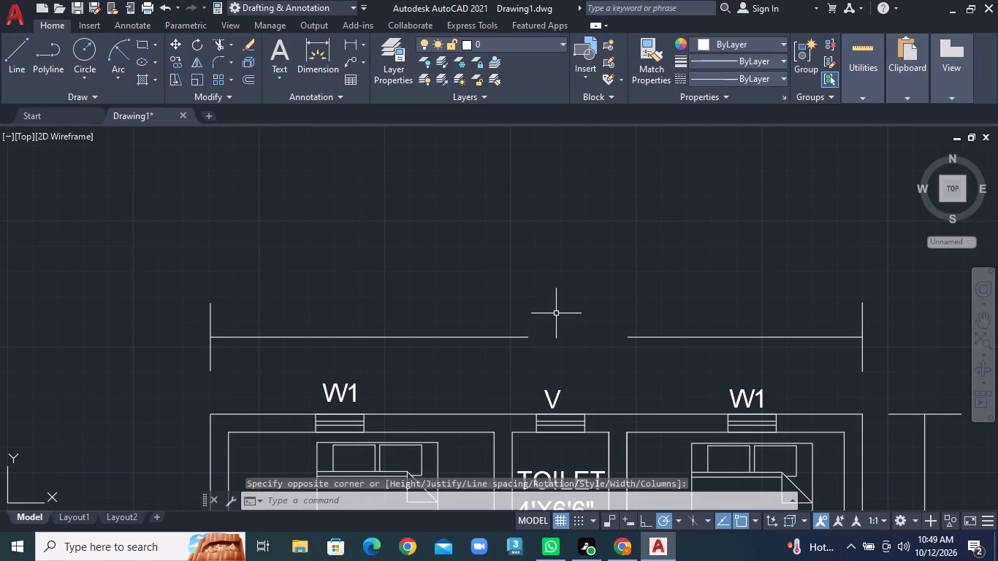
Add the multiline text 27' at the gap in the north dimension line, above the toilet ventilator V.
type("MT")
key("Return")
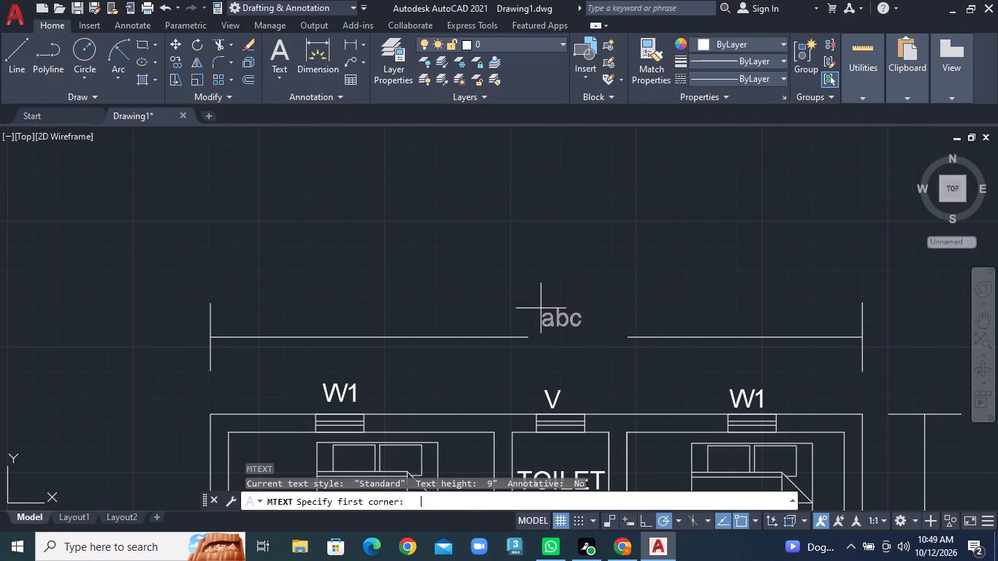
left_click(541, 306)
left_click(612, 344)
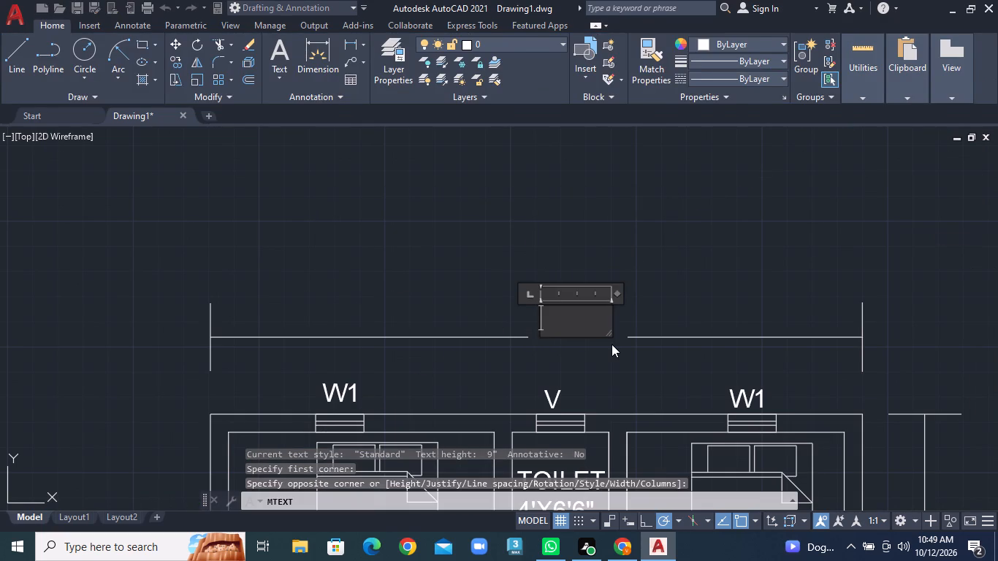
type("27'")
key("Return")
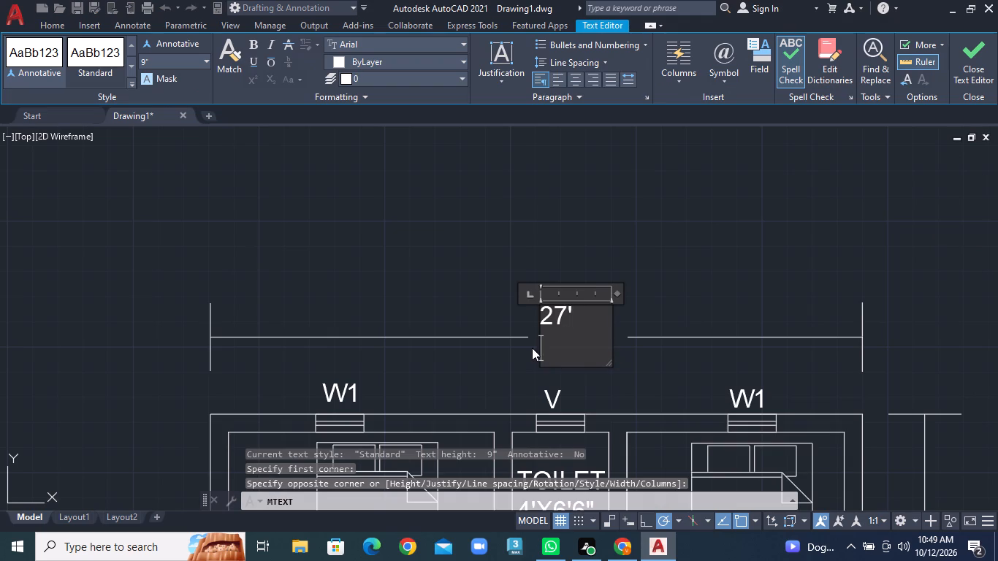
left_click(508, 291)
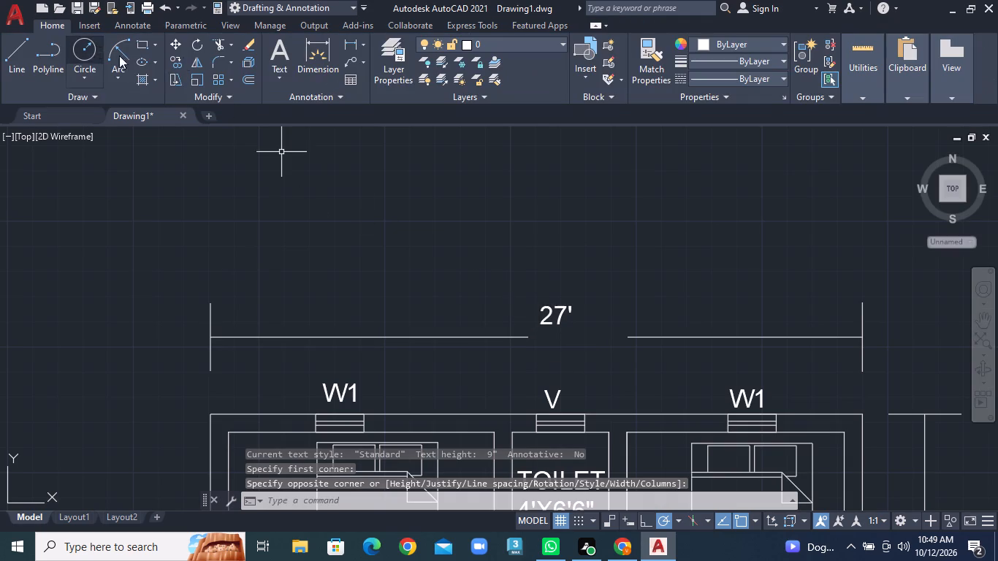
Move the 27' text so it sits centred in the gap, in line with the north dimension line.
left_click(547, 312)
right_click(547, 312)
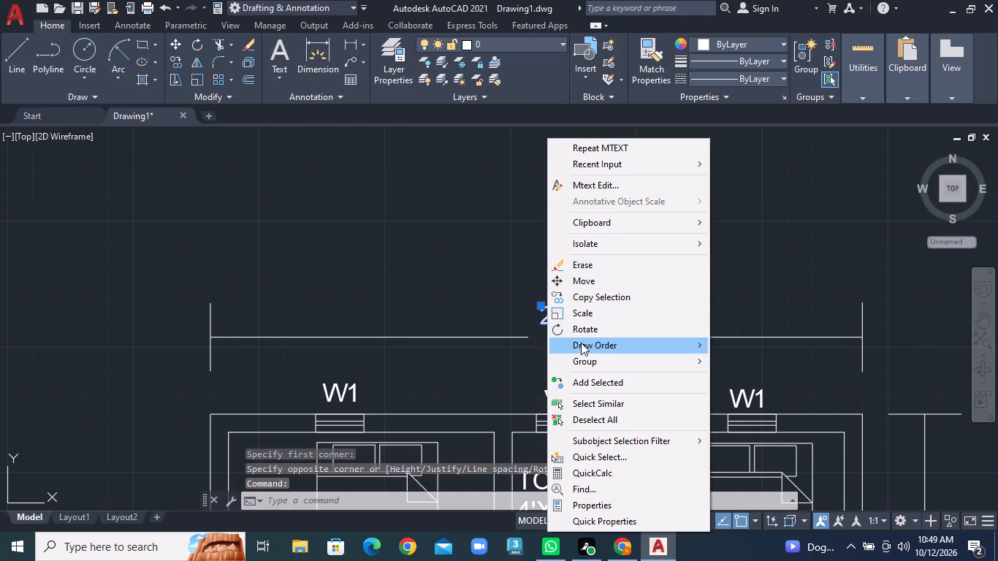
left_click(588, 287)
left_click(558, 313)
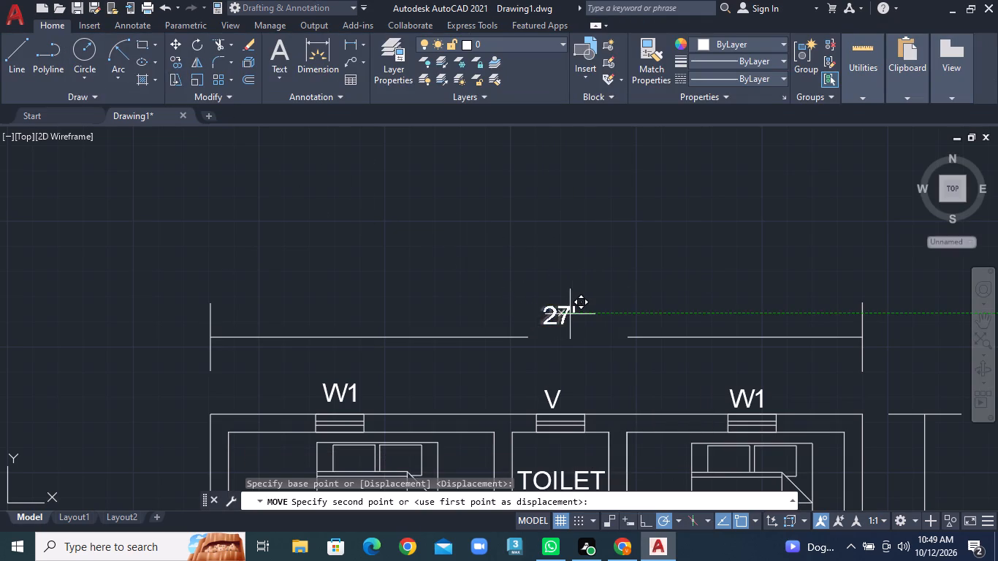
left_click(586, 337)
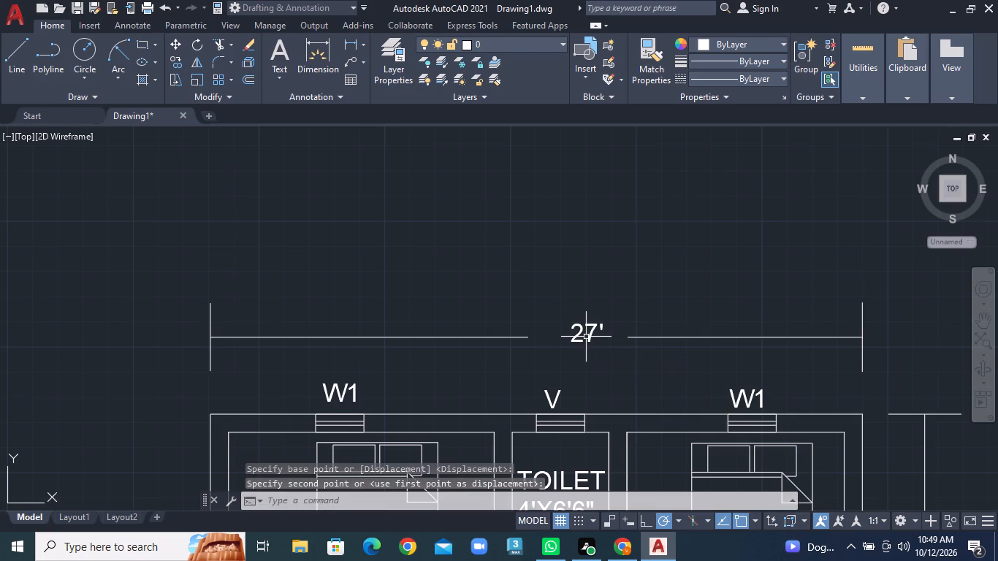
Draw a horizontal line across the hall-to-parking opening, from the middle of the wall's free end to the pooja room's east wall.
scroll(587, 380, "down", 2)
middle_click_drag(629, 432, 506, 198)
middle_click_drag(522, 375, 403, 182)
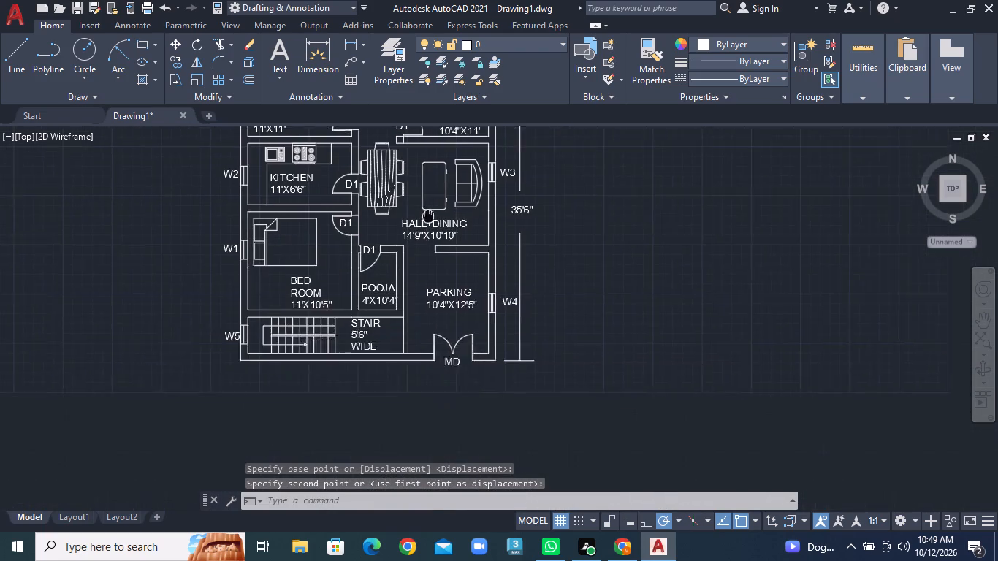
middle_click_drag(403, 182, 399, 178)
scroll(438, 256, "up", 4)
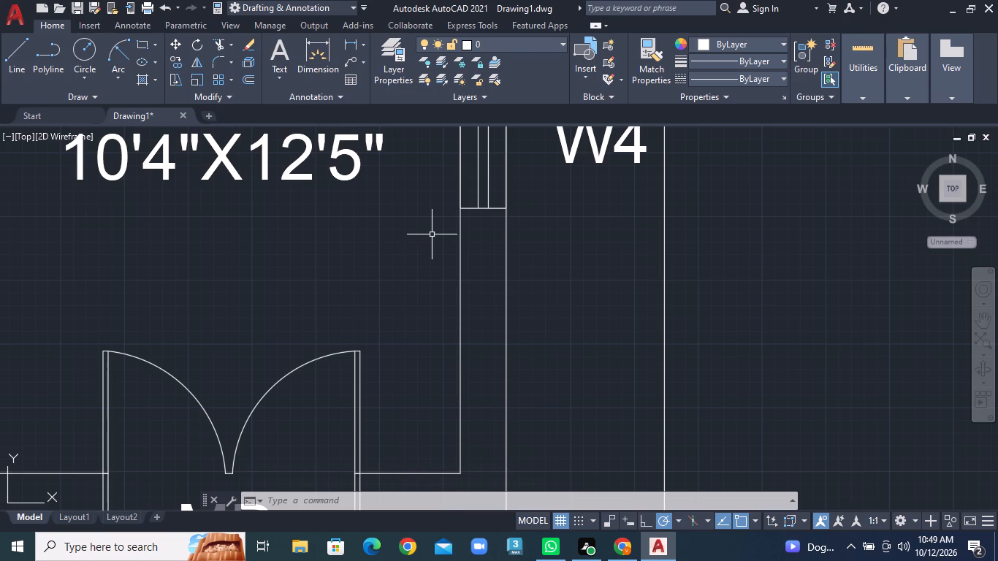
scroll(411, 291, "down", 3)
scroll(413, 360, "down", 1)
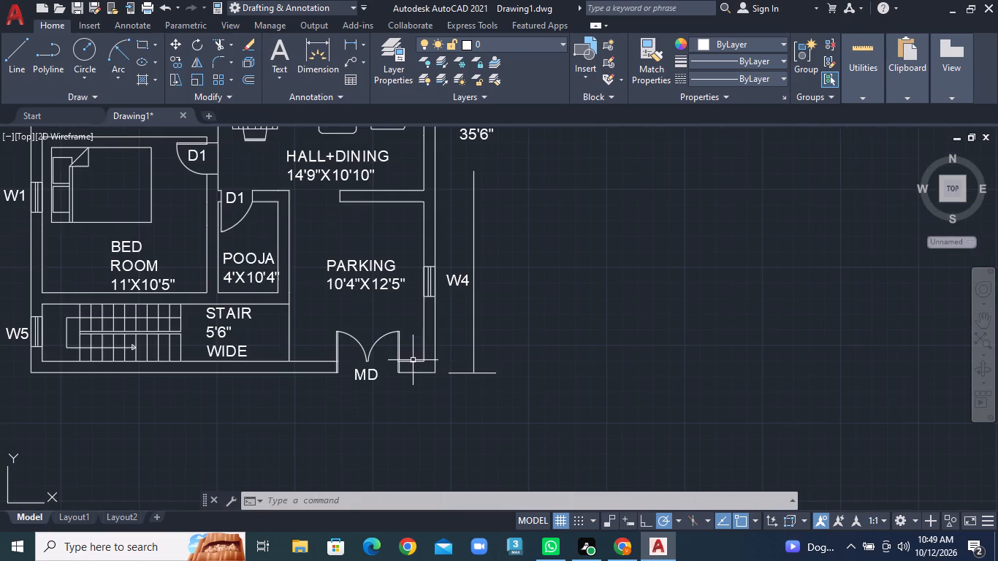
middle_click_drag(405, 359, 532, 359)
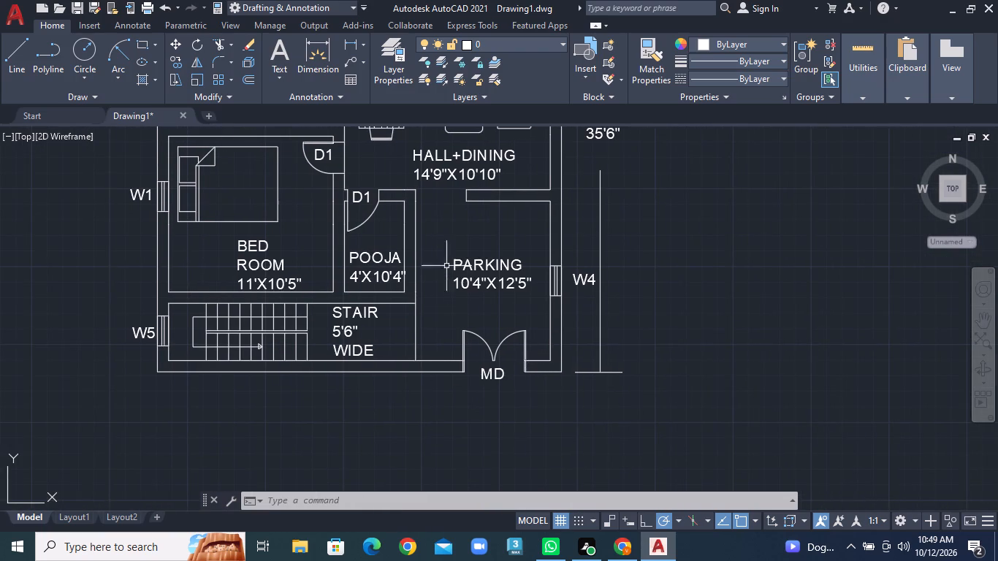
middle_click_drag(446, 266, 473, 354)
left_click(19, 41)
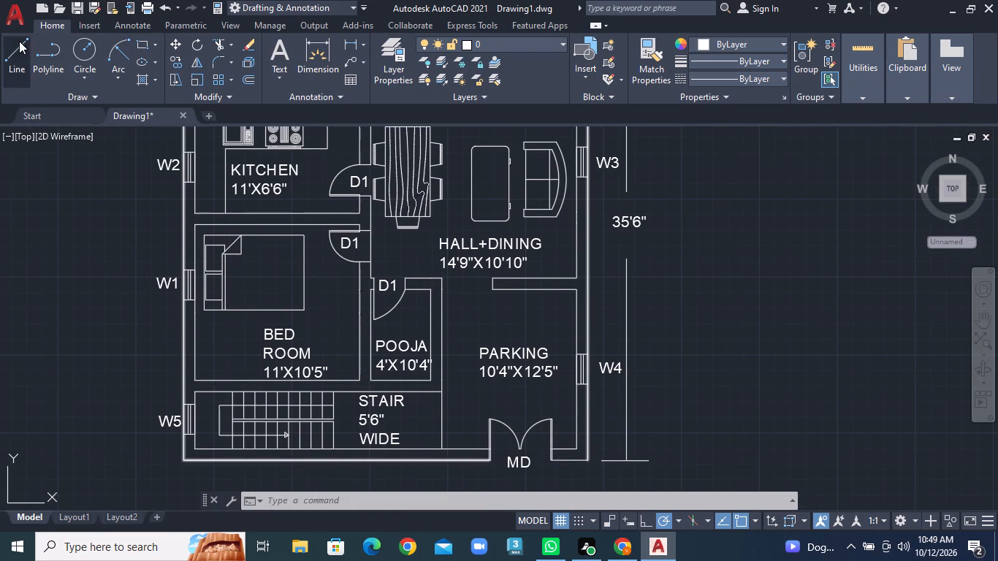
scroll(482, 267, "up", 1)
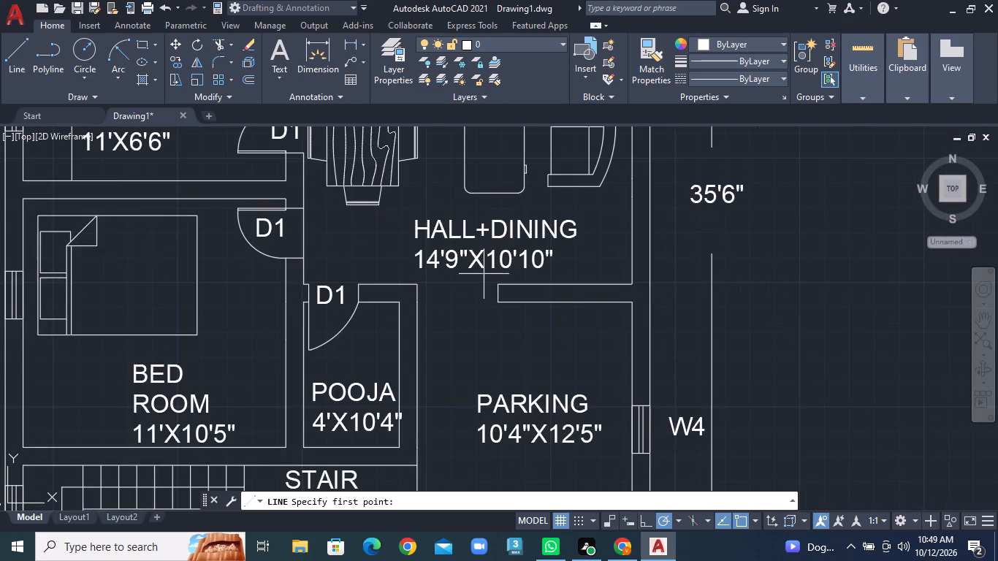
scroll(484, 275, "up", 1)
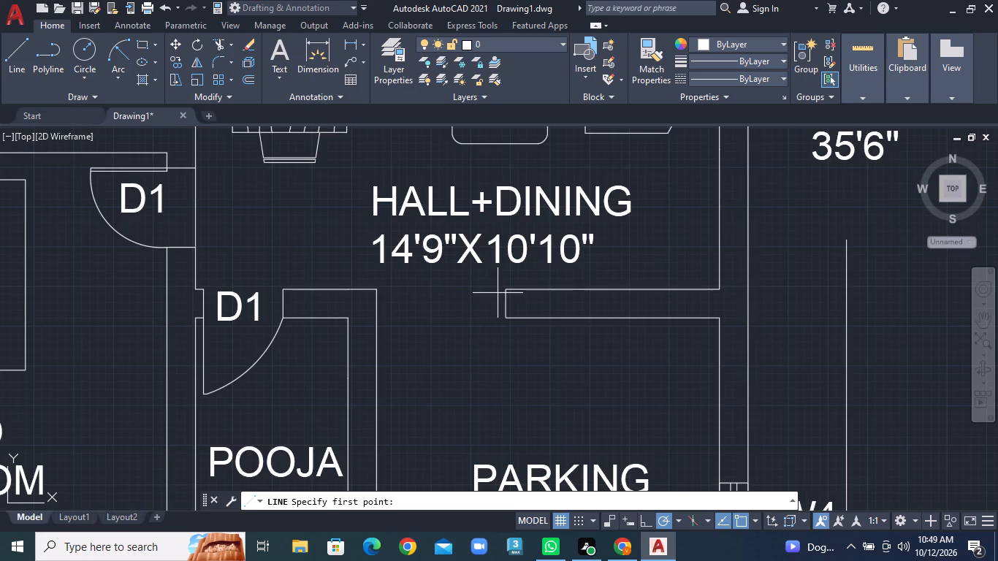
left_click(505, 302)
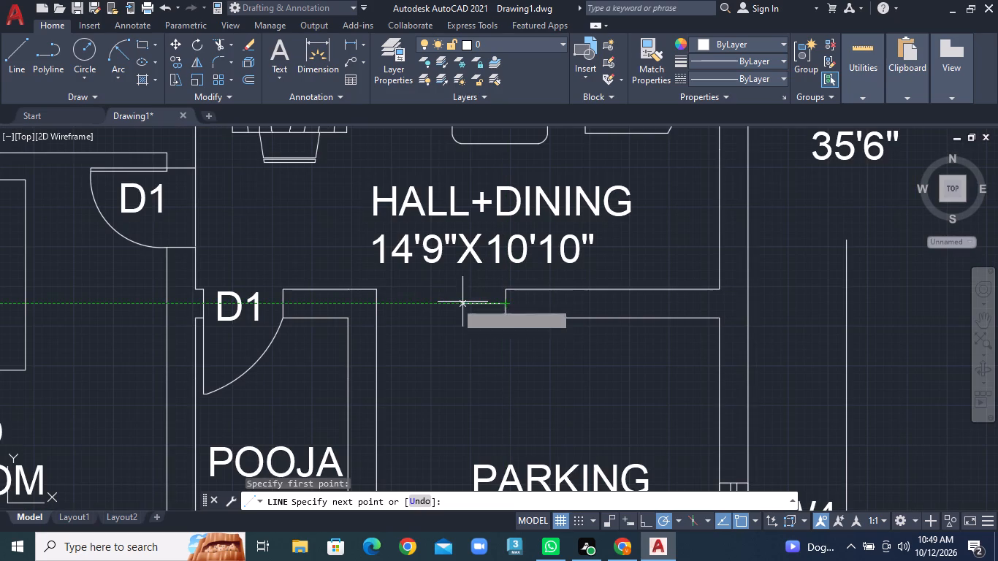
left_click(379, 304)
right_click(379, 304)
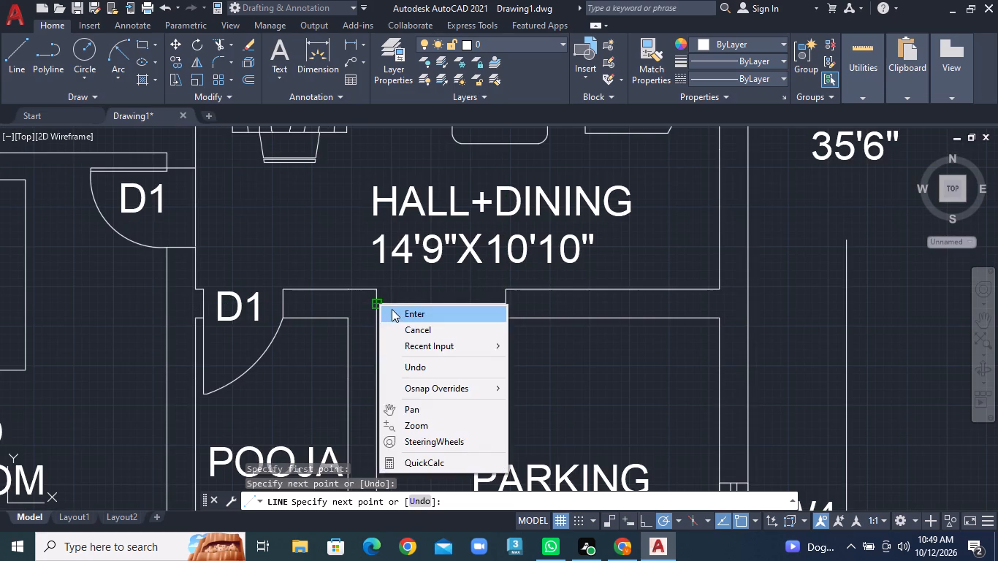
left_click(395, 310)
Draw a vertical line across the D1 doorway of the 10'4"X11' bedroom, closing the opening along the passage-side wall face.
scroll(405, 265, "down", 1)
middle_click_drag(422, 242, 472, 429)
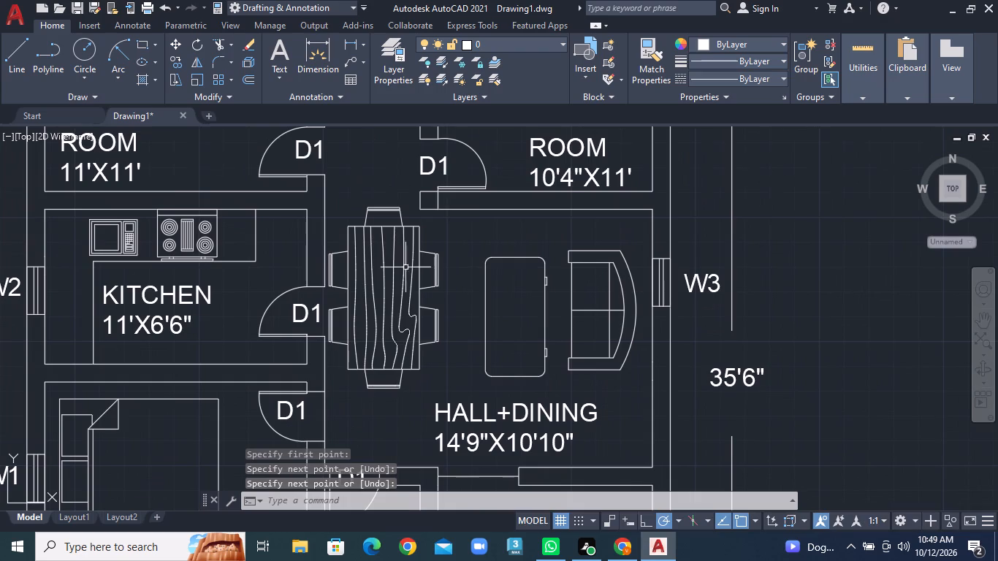
left_click(7, 58)
scroll(415, 175, "up", 1)
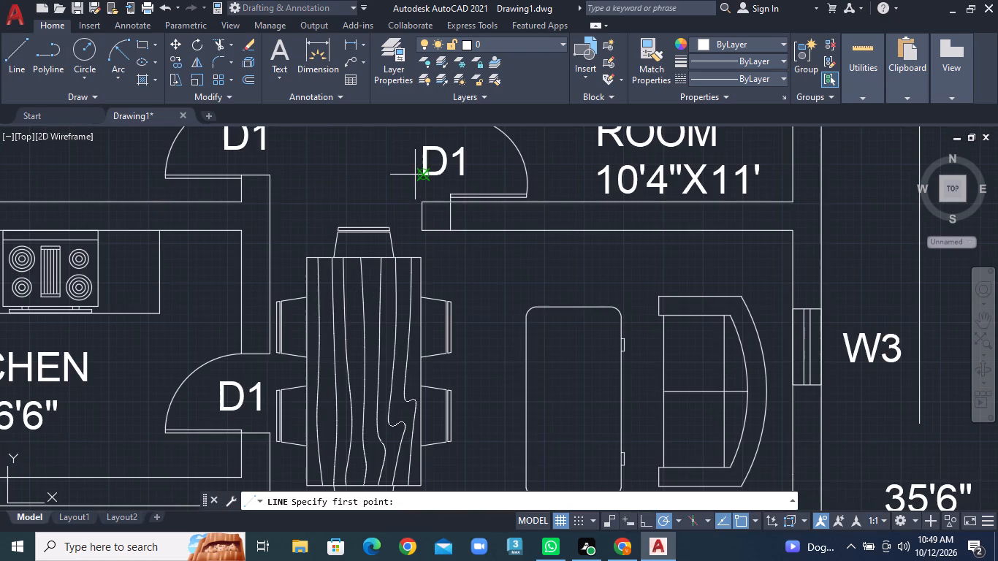
middle_click_drag(416, 166, 428, 267)
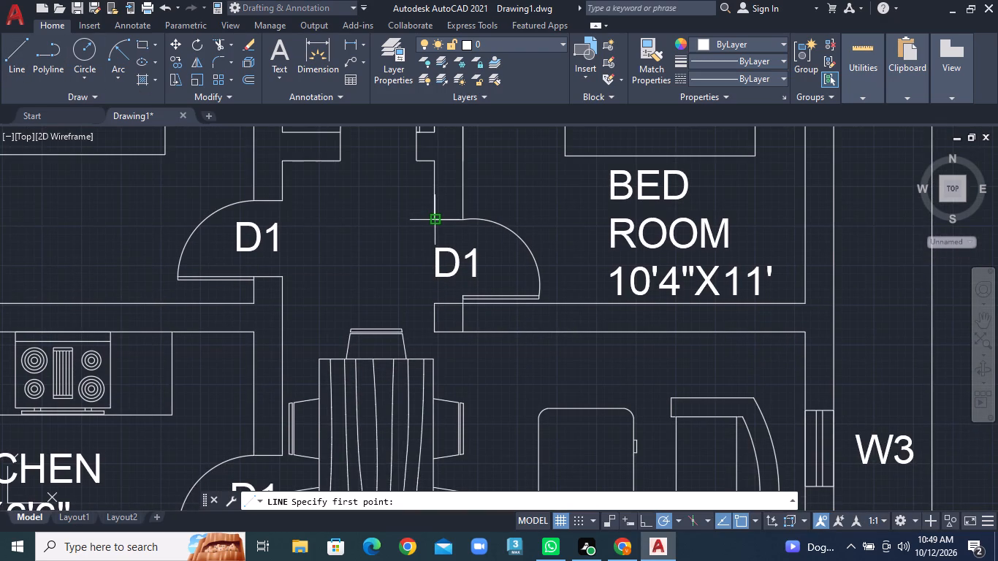
left_click(435, 220)
left_click(433, 297)
right_click(433, 297)
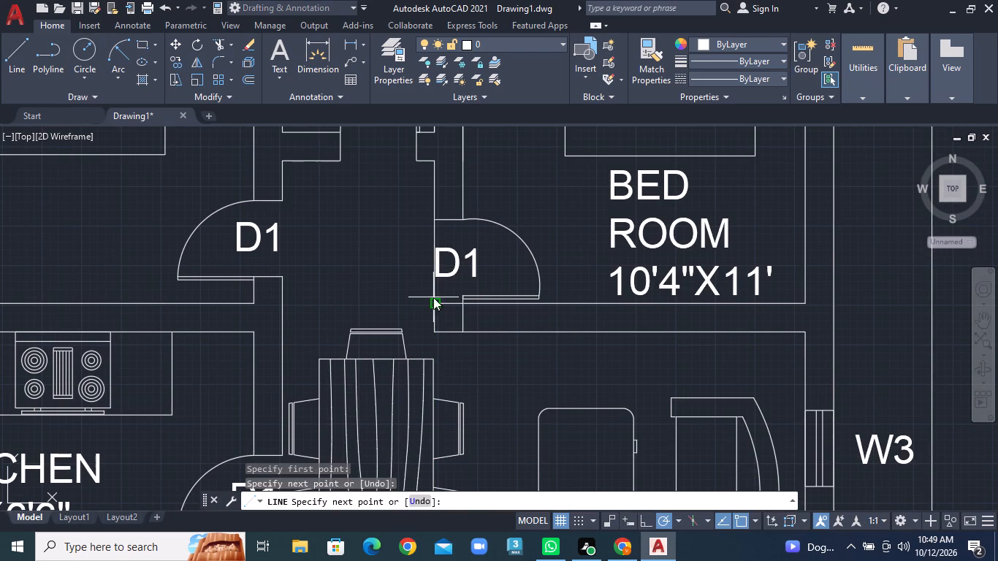
left_click(447, 301)
scroll(519, 271, "down", 1)
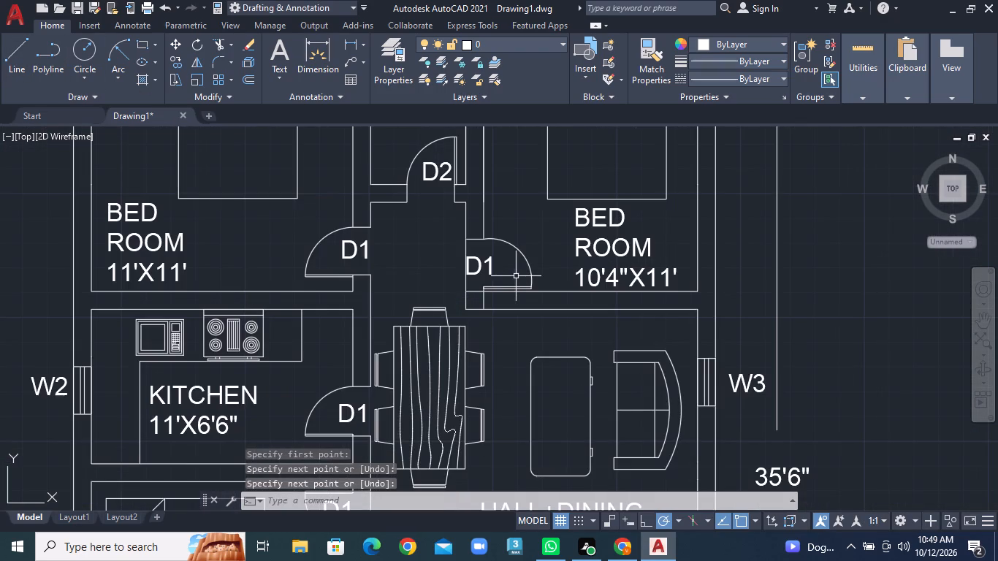
Draw a vertical line across the D1 doorway of the 11'X11' bedroom, closing the opening along the passage-side wall face.
left_click(8, 50)
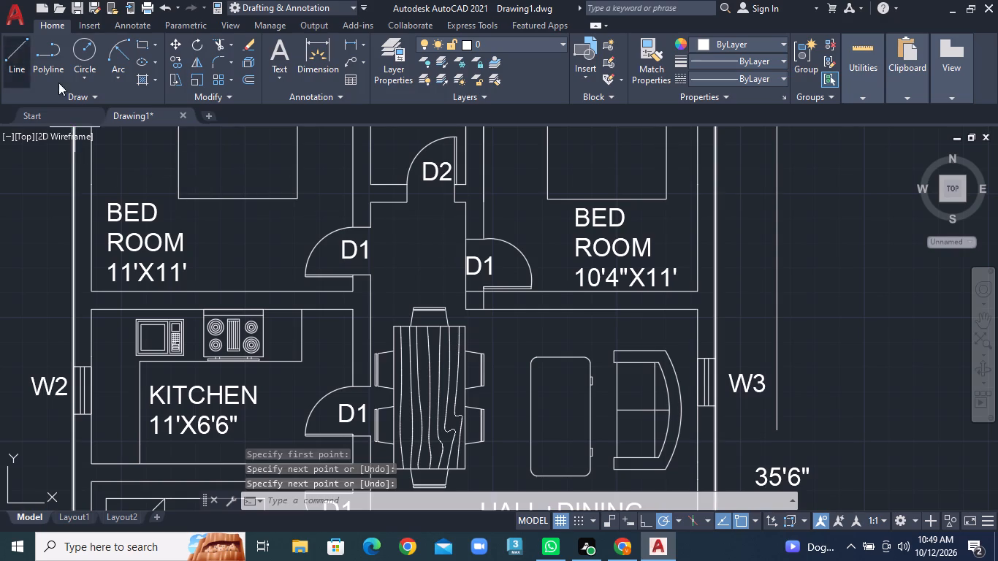
scroll(357, 254, "up", 1)
left_click(374, 289)
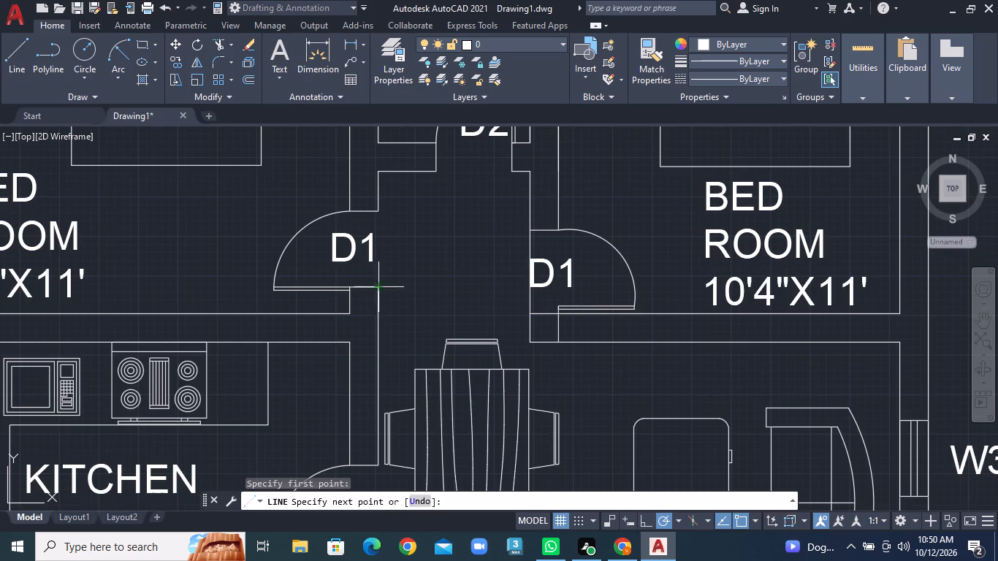
left_click(380, 206)
right_click(380, 206)
left_click(396, 222)
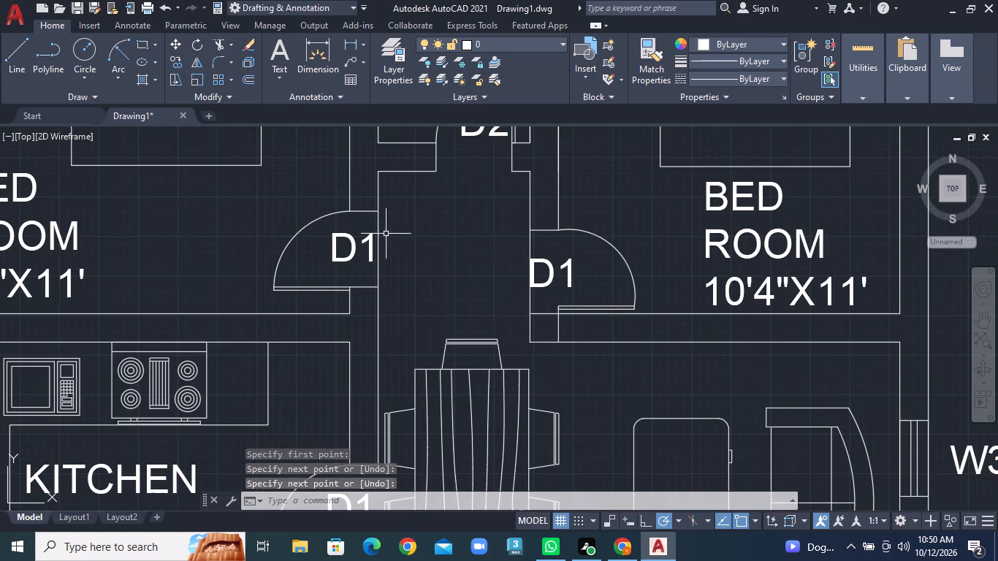
Draw a vertical line across the kitchen's D1 doorway, closing the opening along the dining-side wall face.
left_click(21, 61)
middle_click_drag(418, 318, 418, 284)
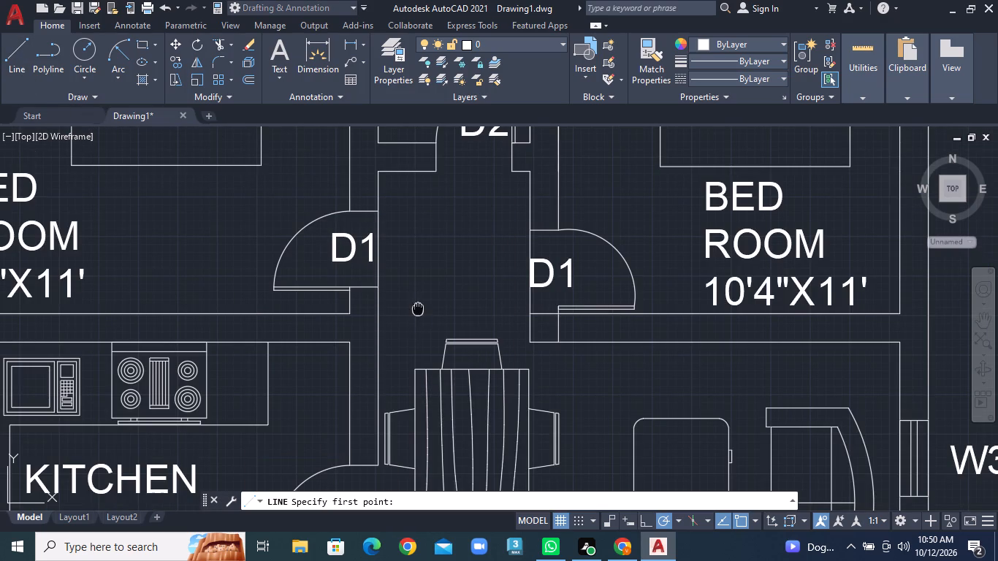
middle_click_drag(418, 284, 430, 137)
middle_click_drag(400, 319, 400, 159)
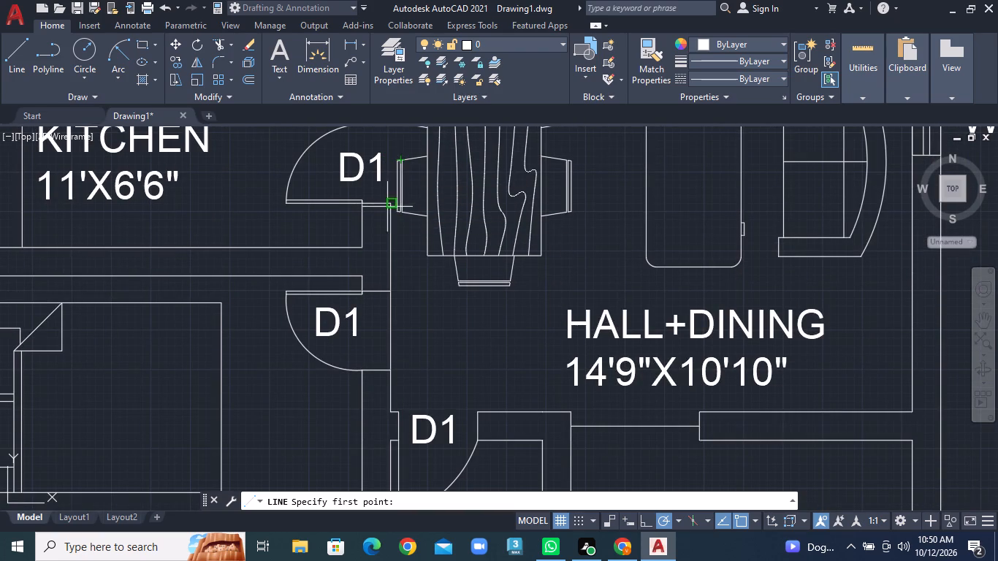
left_click(387, 207)
middle_click_drag(389, 205, 389, 284)
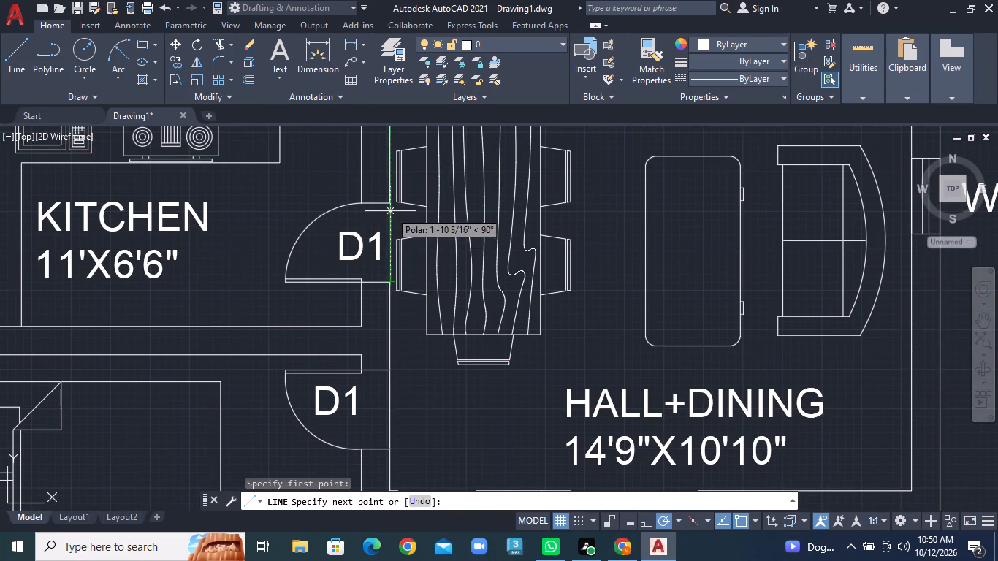
left_click(390, 204)
right_click(390, 204)
left_click(418, 219)
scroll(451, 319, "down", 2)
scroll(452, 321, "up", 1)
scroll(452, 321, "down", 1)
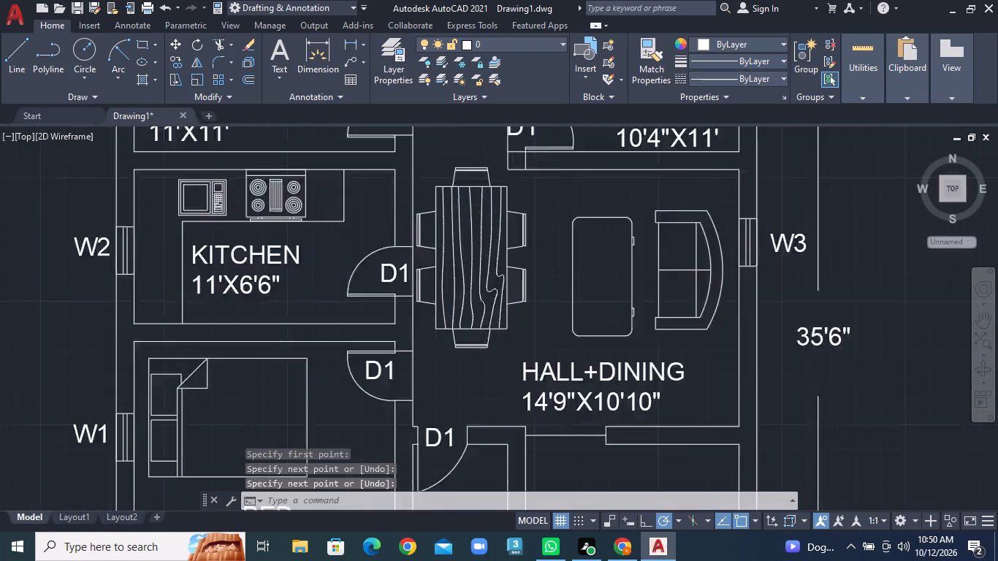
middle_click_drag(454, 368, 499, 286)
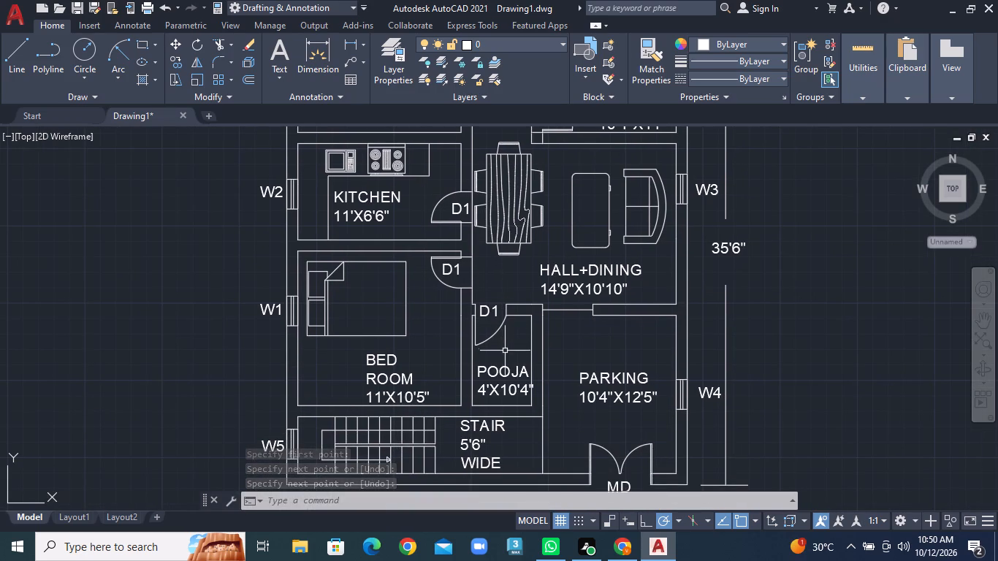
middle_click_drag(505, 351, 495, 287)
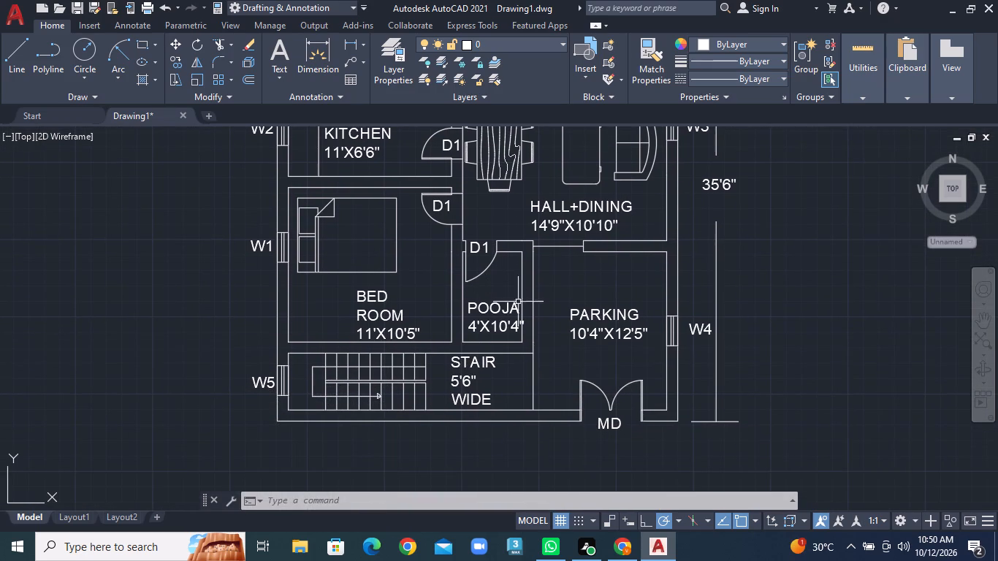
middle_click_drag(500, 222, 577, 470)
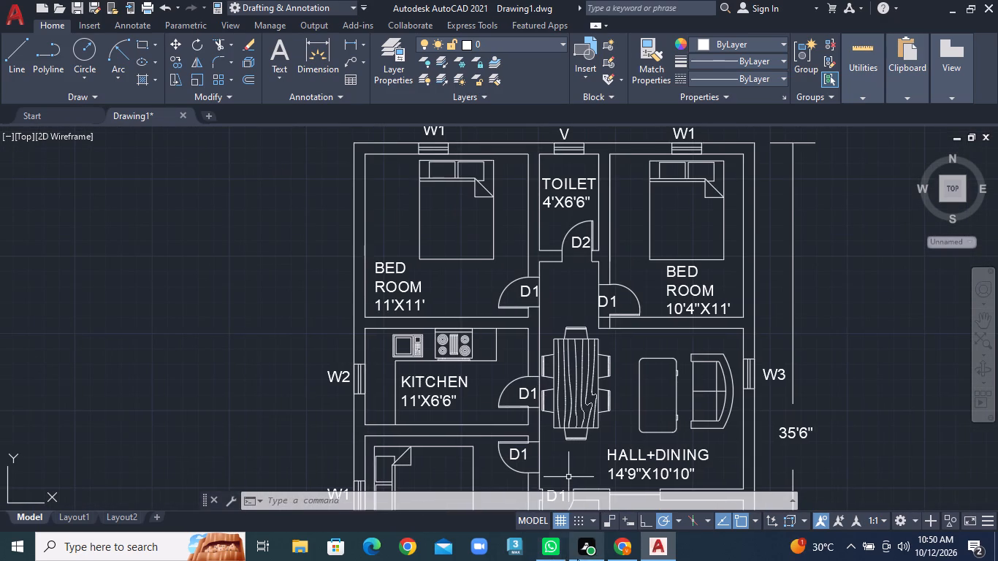
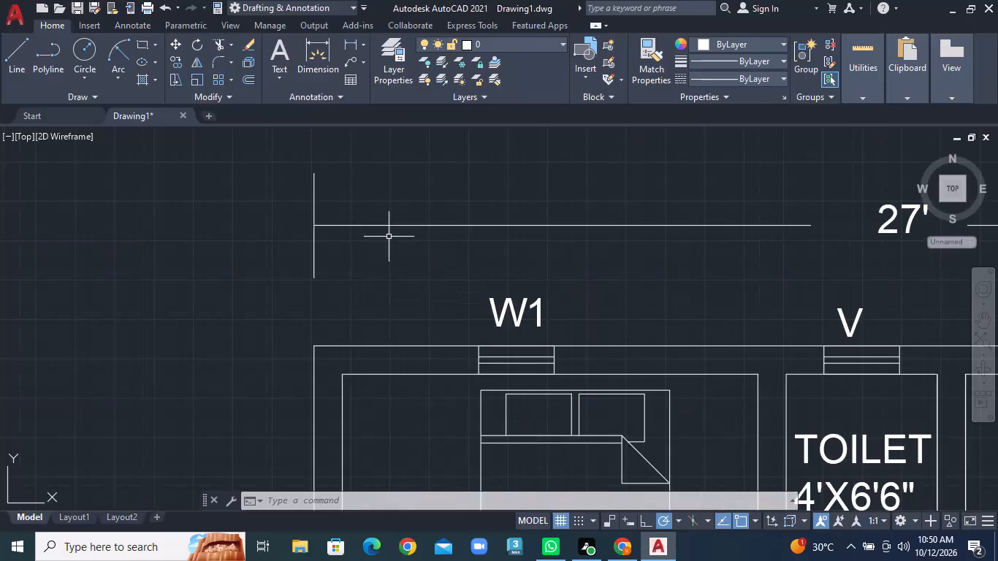
Draw a closed triangular arrowhead with lines at the west end of the 27' dimension line, its tip on the end tick.
left_click(14, 64)
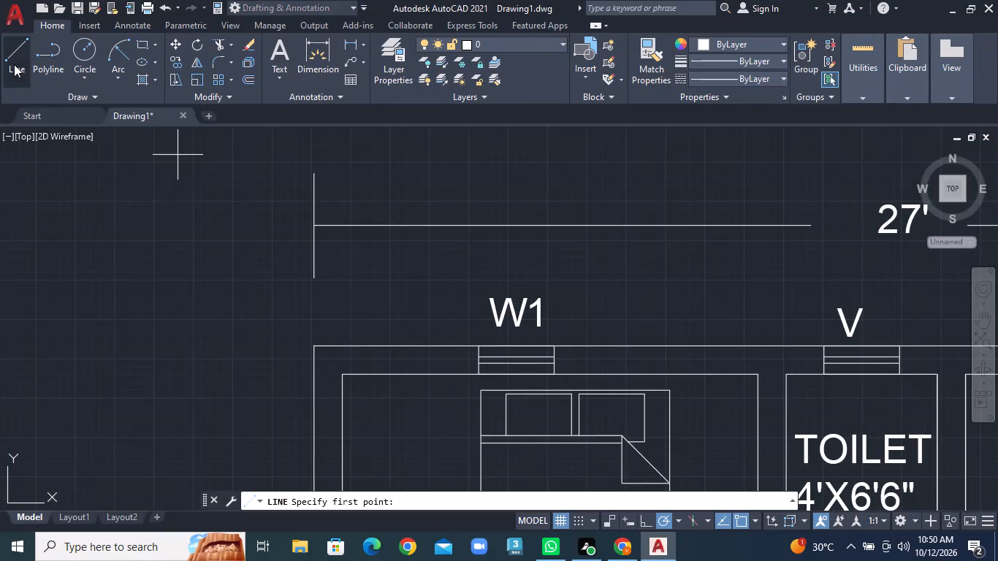
left_click(338, 210)
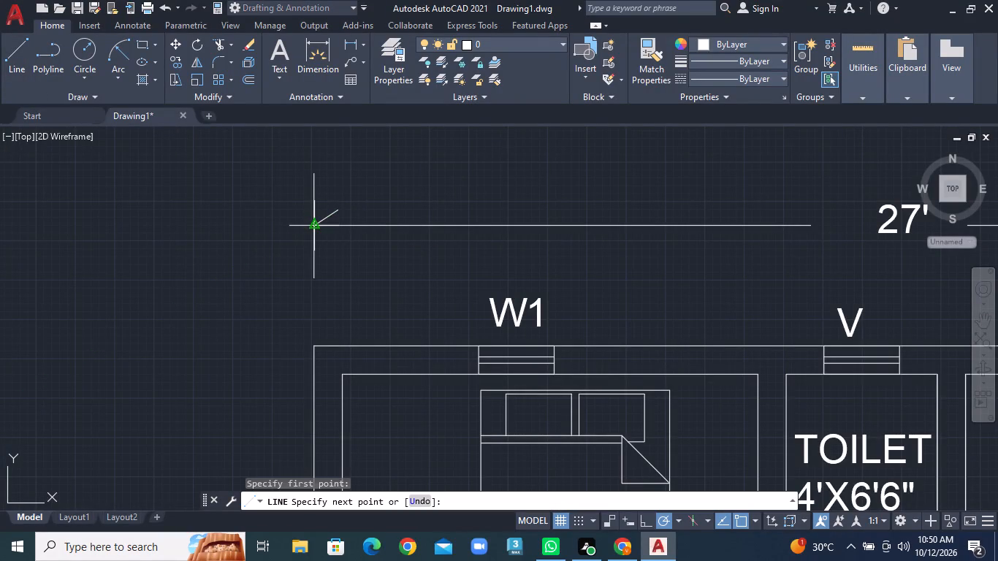
left_click(312, 228)
left_click(339, 243)
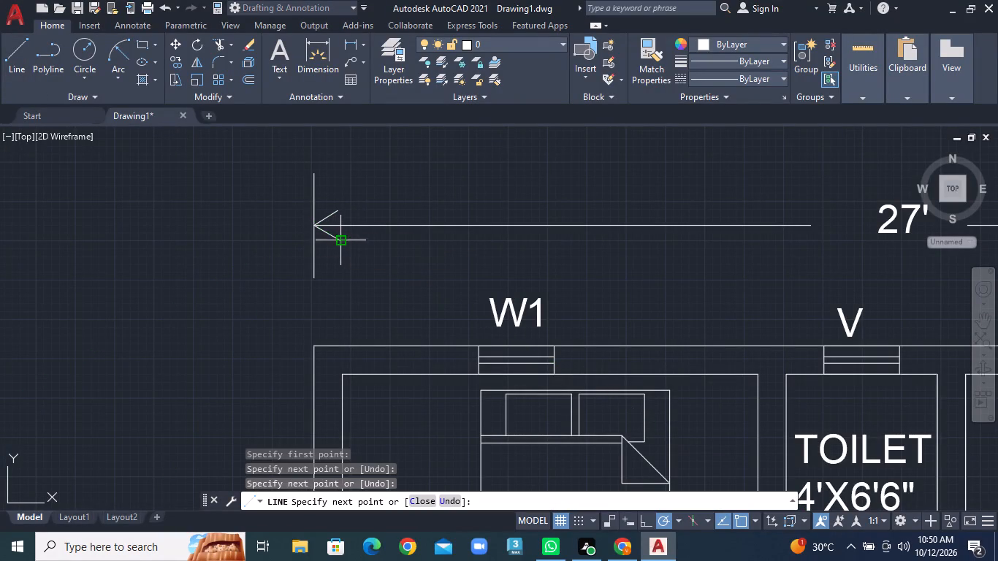
left_click(339, 212)
right_click(339, 212)
left_click(364, 213)
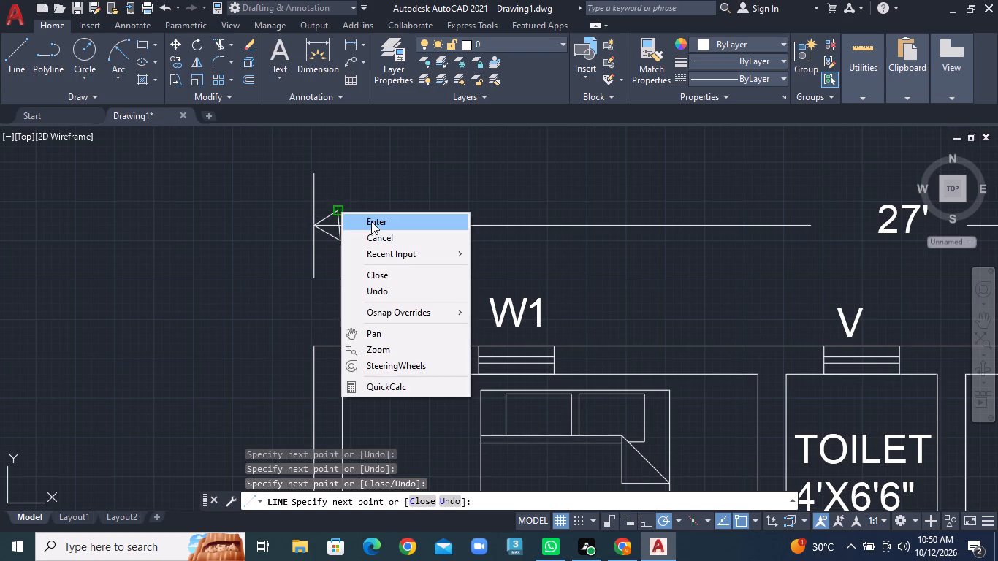
left_click(371, 221)
Draw a matching triangular arrowhead with lines at the east end of the 27' dimension line, its tip on the end tick.
left_click(19, 51)
scroll(416, 208, "down", 2)
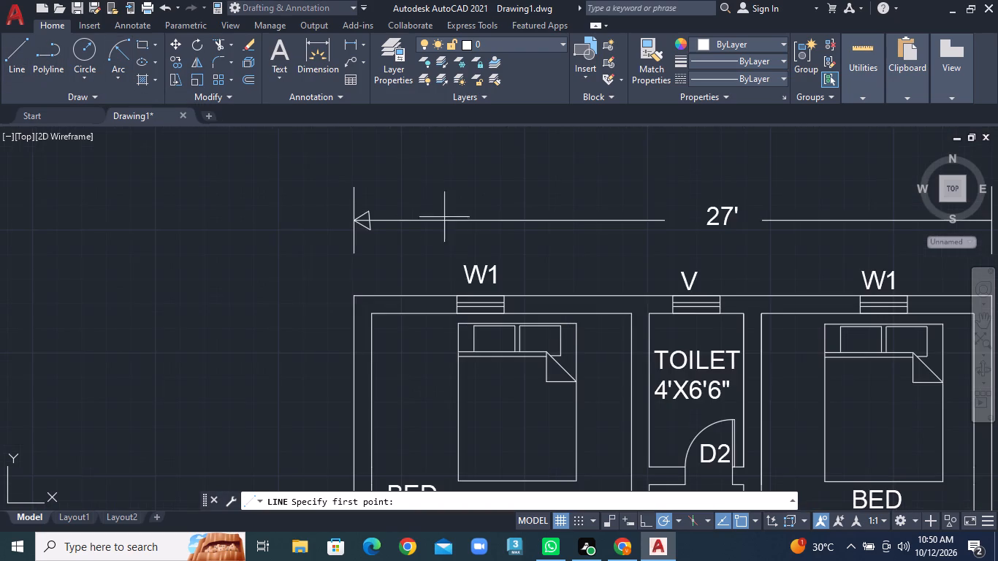
middle_click_drag(571, 246, 83, 249)
scroll(378, 257, "up", 2)
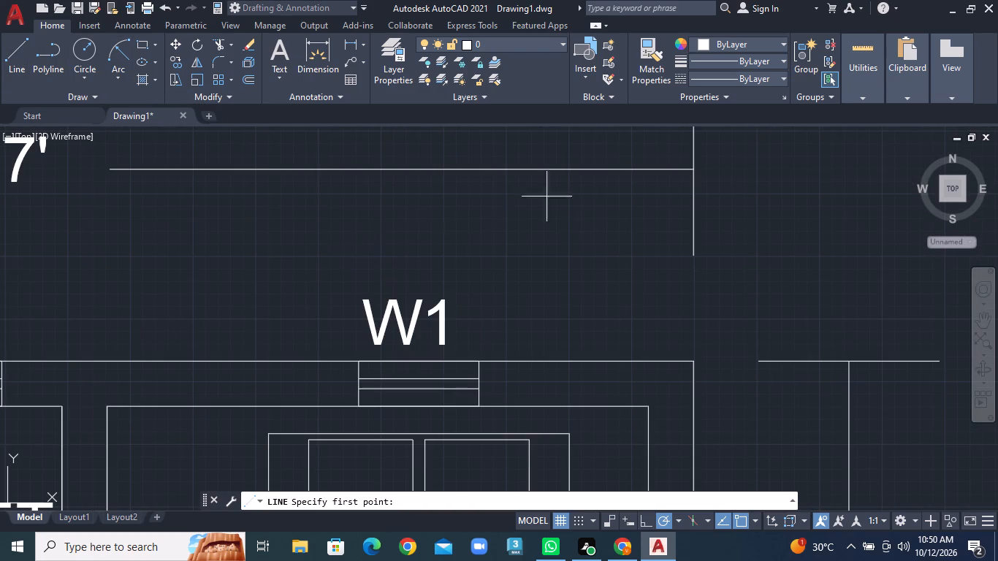
middle_click_drag(526, 339, 439, 425)
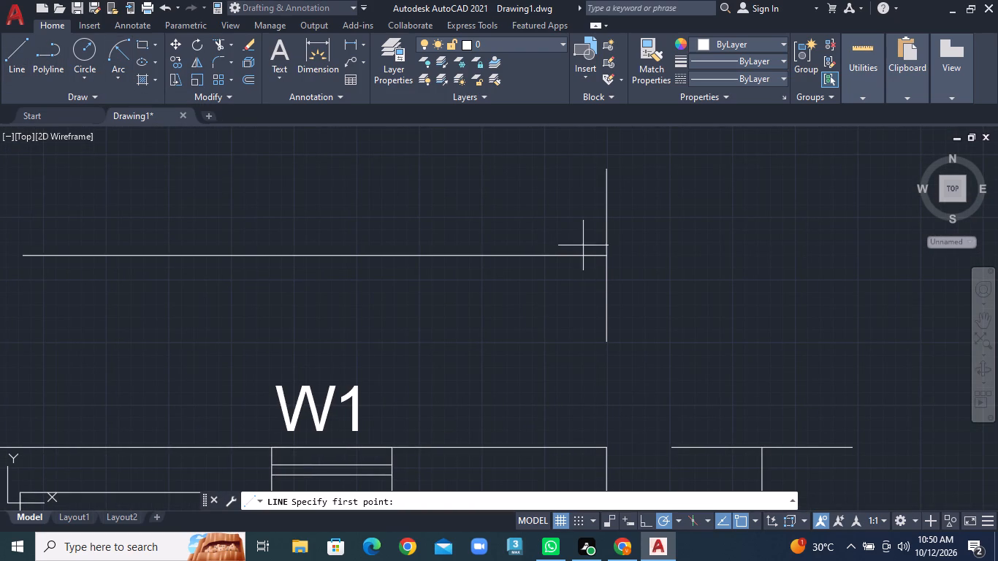
left_click(579, 242)
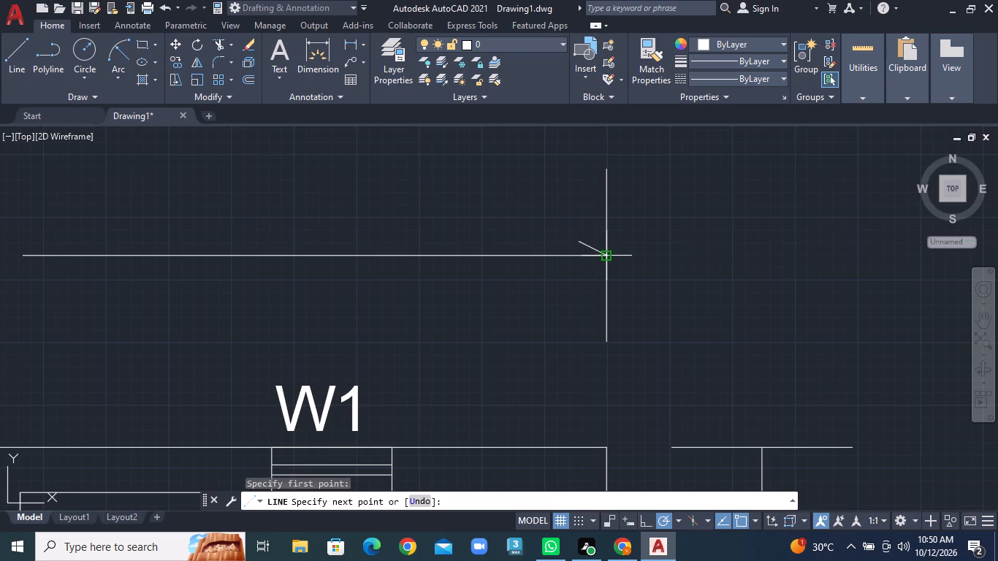
left_click(612, 258)
left_click(581, 272)
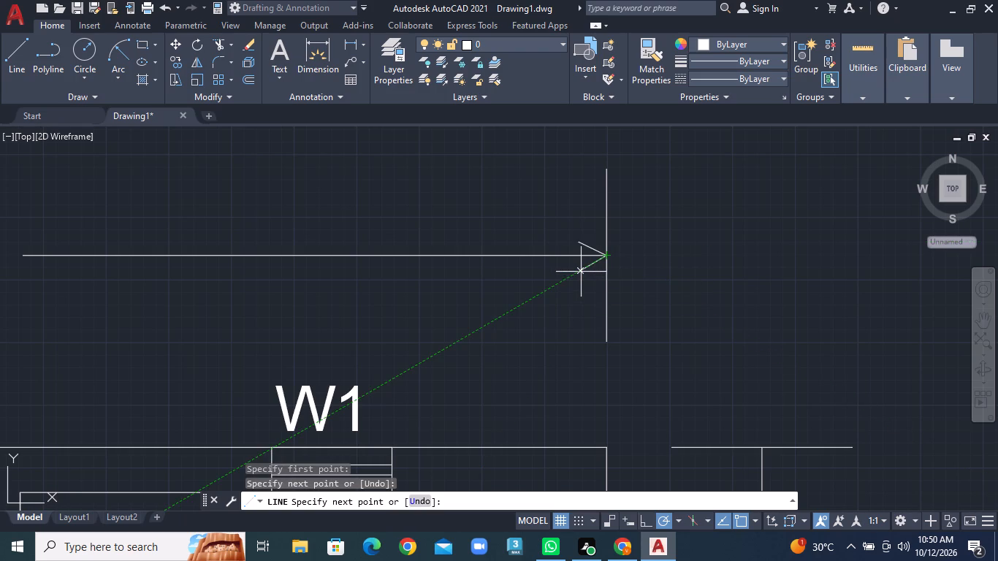
left_click(582, 243)
right_click(582, 243)
left_click(607, 250)
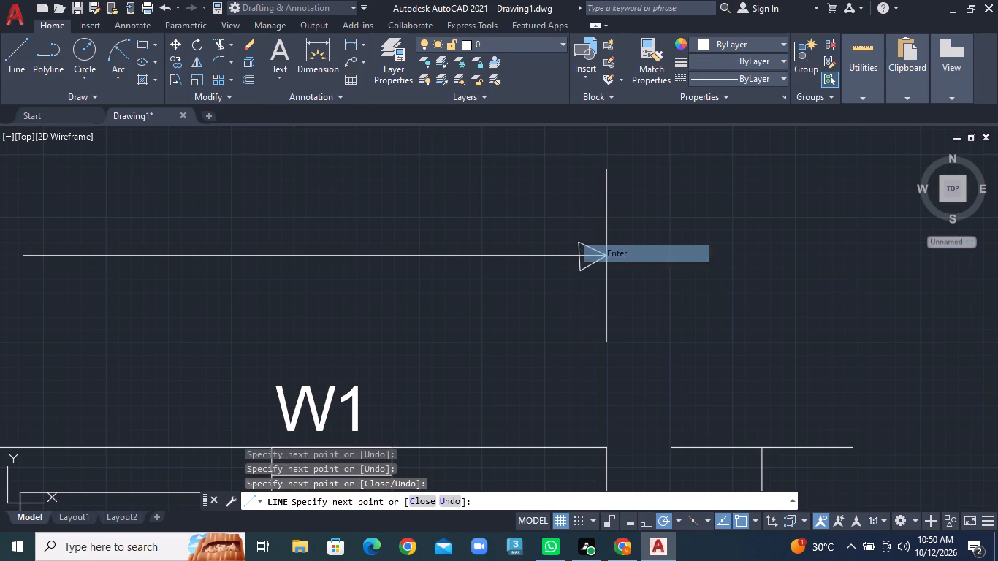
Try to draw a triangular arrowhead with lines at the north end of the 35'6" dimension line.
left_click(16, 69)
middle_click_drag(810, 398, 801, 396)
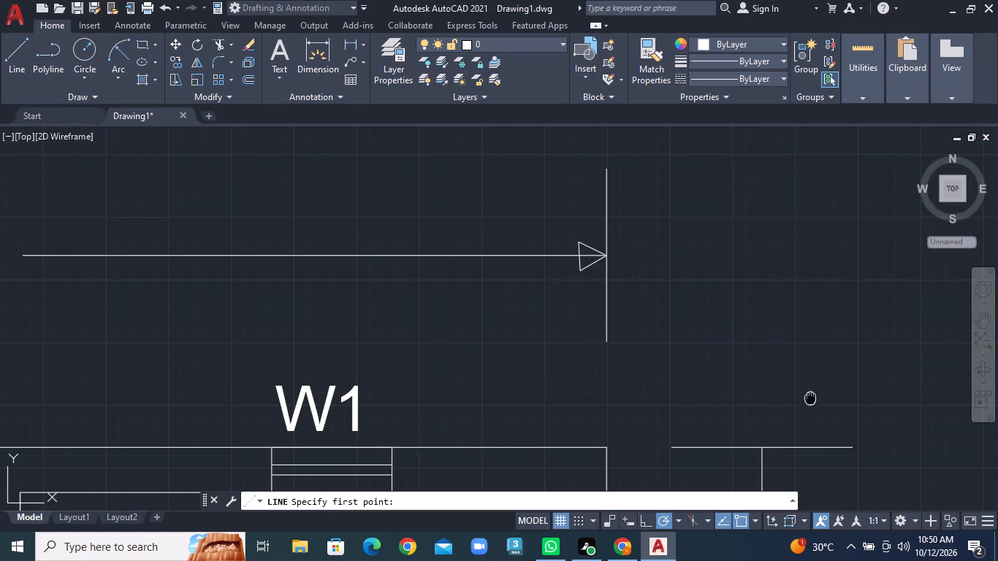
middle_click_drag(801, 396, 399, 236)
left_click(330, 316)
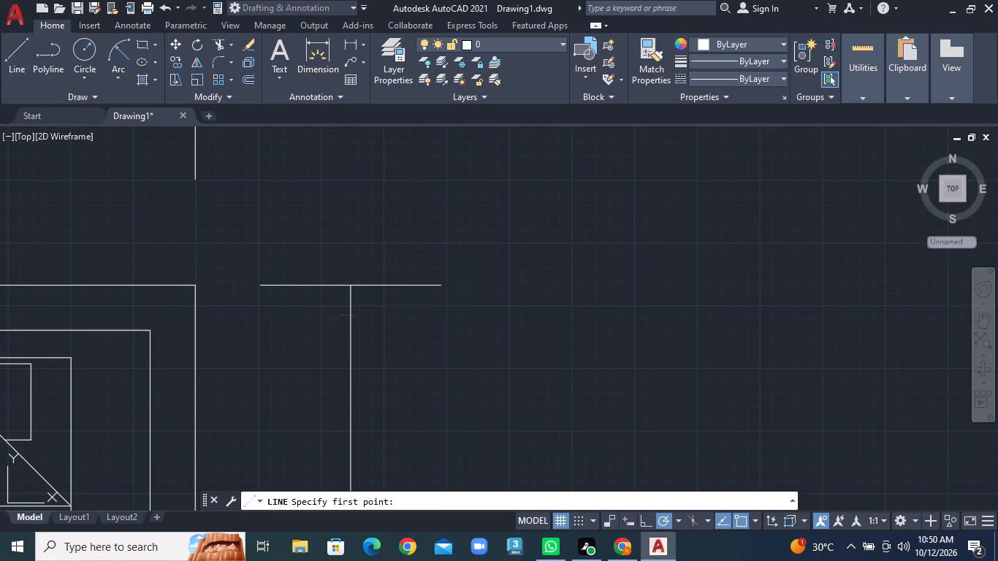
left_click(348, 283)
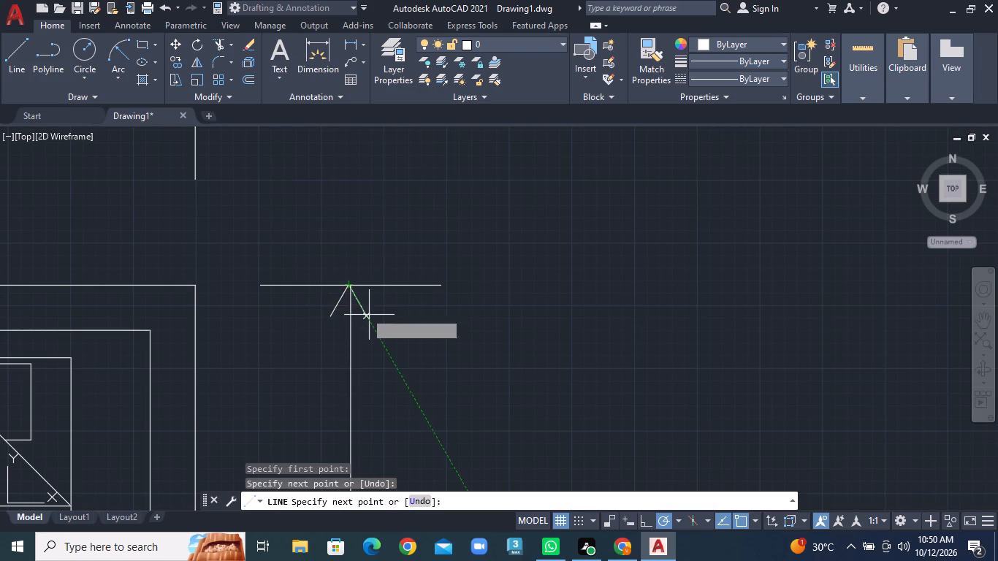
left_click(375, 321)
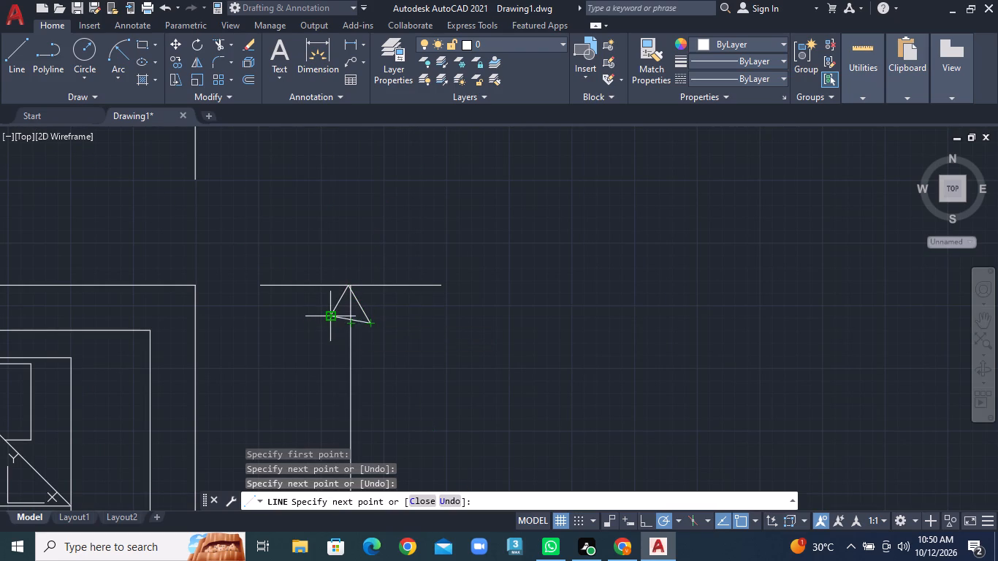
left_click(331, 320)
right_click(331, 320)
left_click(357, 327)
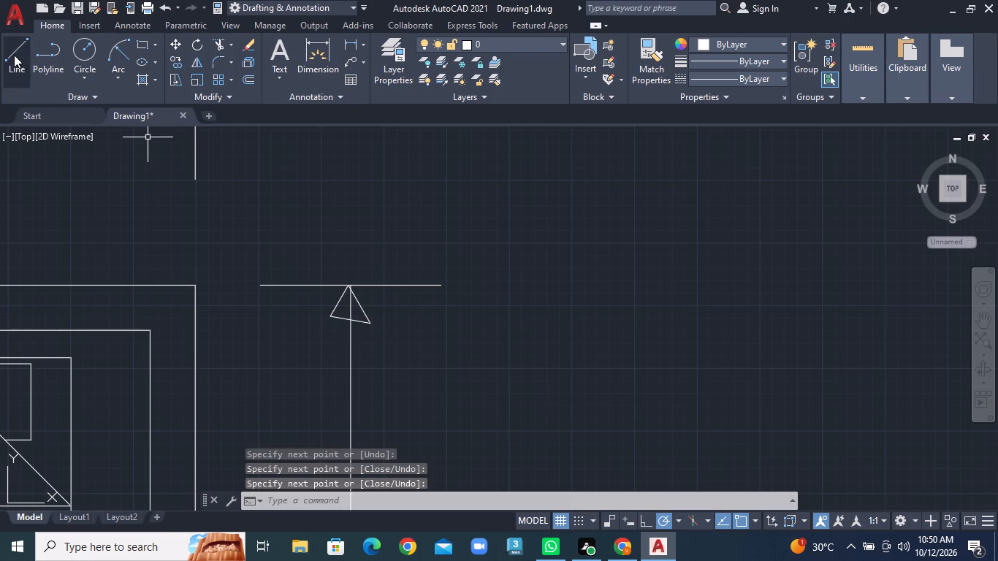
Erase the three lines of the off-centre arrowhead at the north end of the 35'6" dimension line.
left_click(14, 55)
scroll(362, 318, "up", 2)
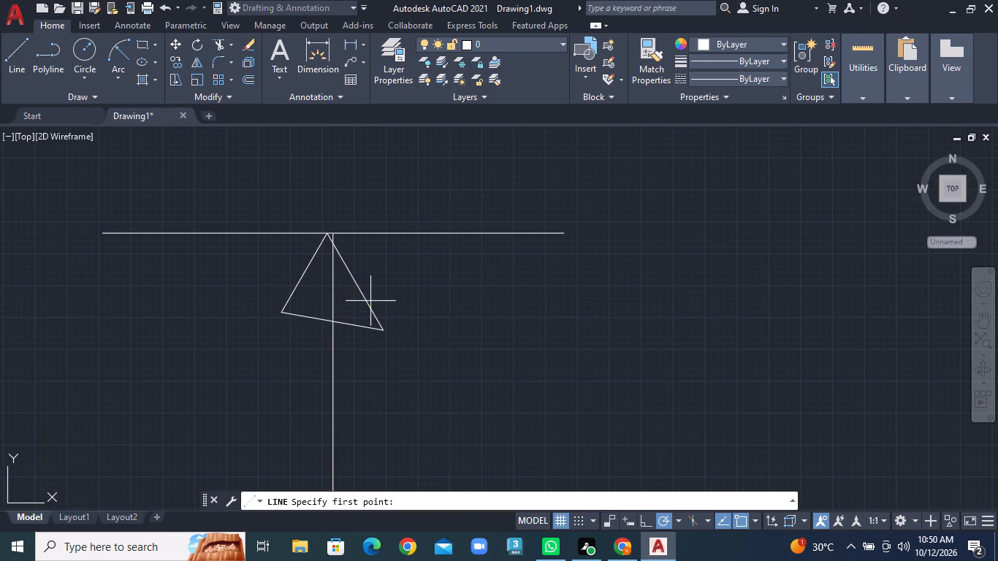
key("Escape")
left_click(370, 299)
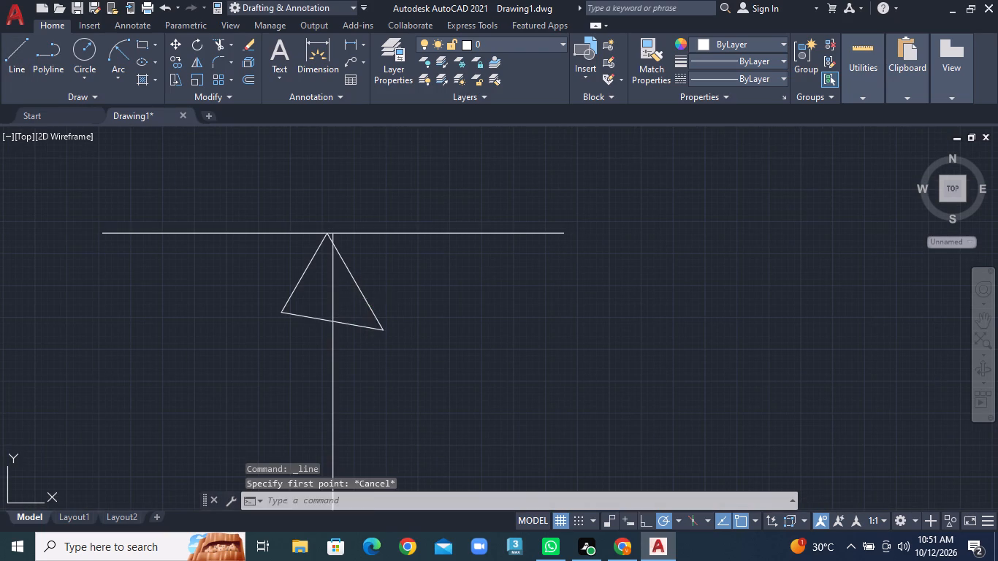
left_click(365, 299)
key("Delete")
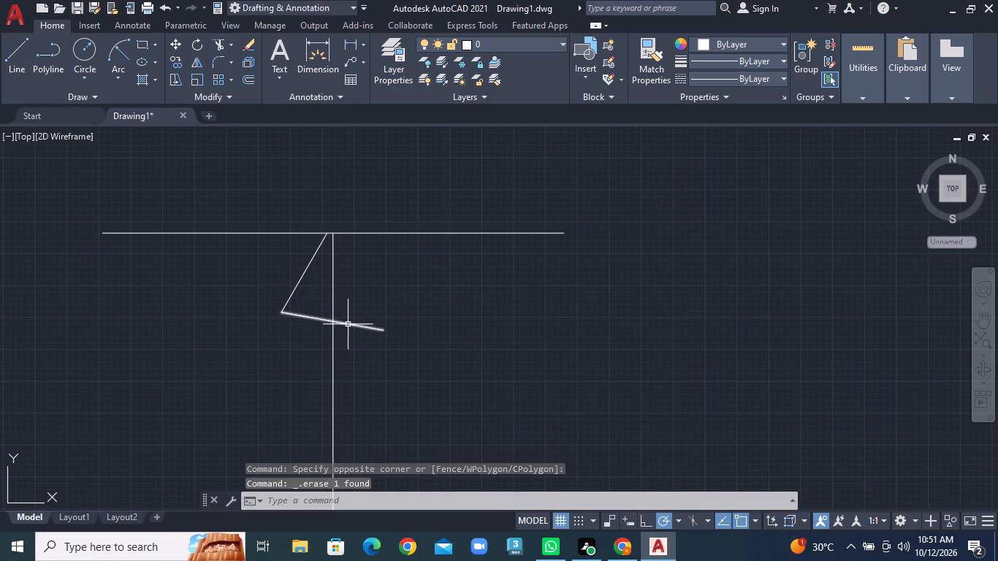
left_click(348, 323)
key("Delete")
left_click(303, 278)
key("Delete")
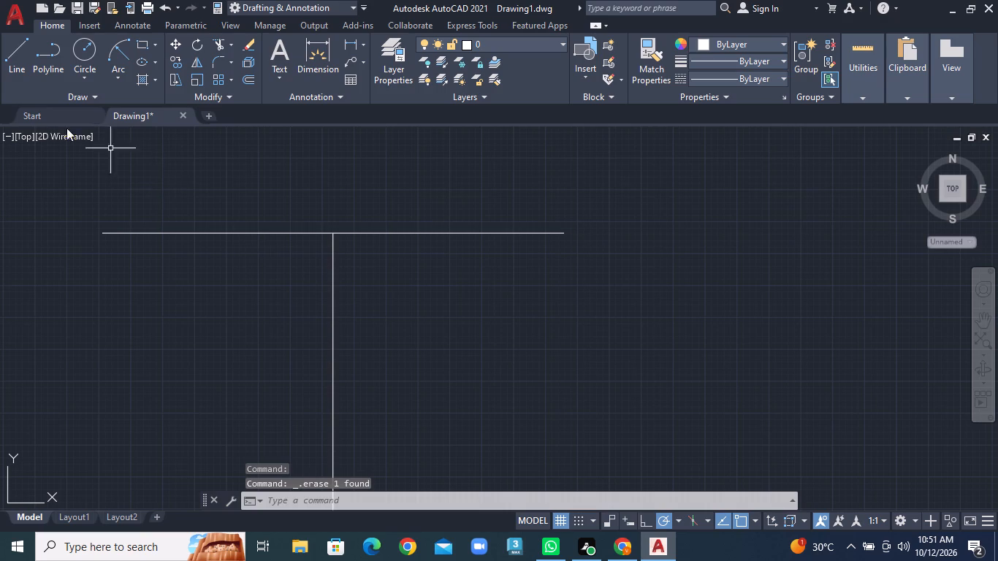
Draw a small triangular arrowhead at the north end of the 35'6" dimension line, its tip exactly on the line's endpoint.
left_click(11, 72)
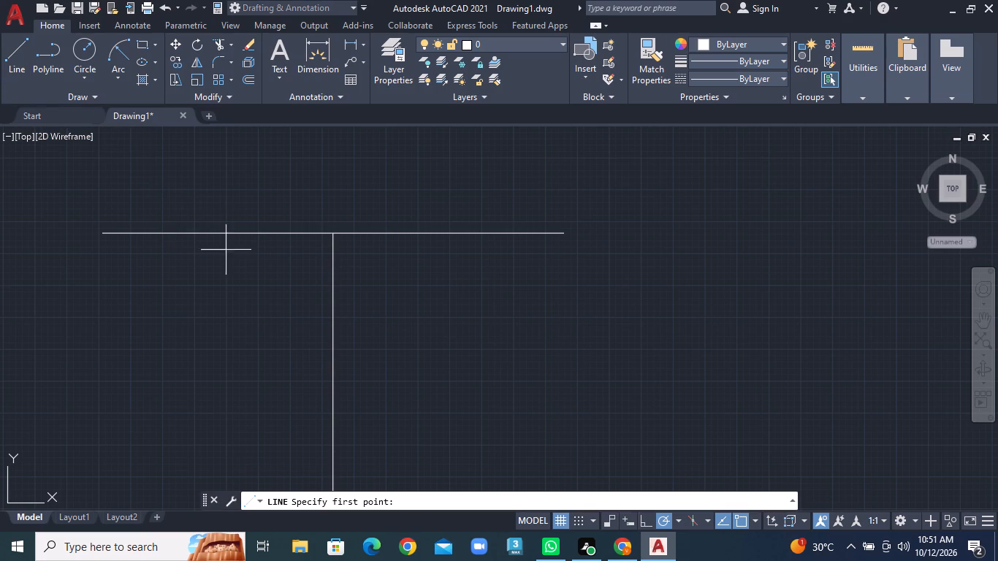
left_click(316, 268)
left_click(331, 234)
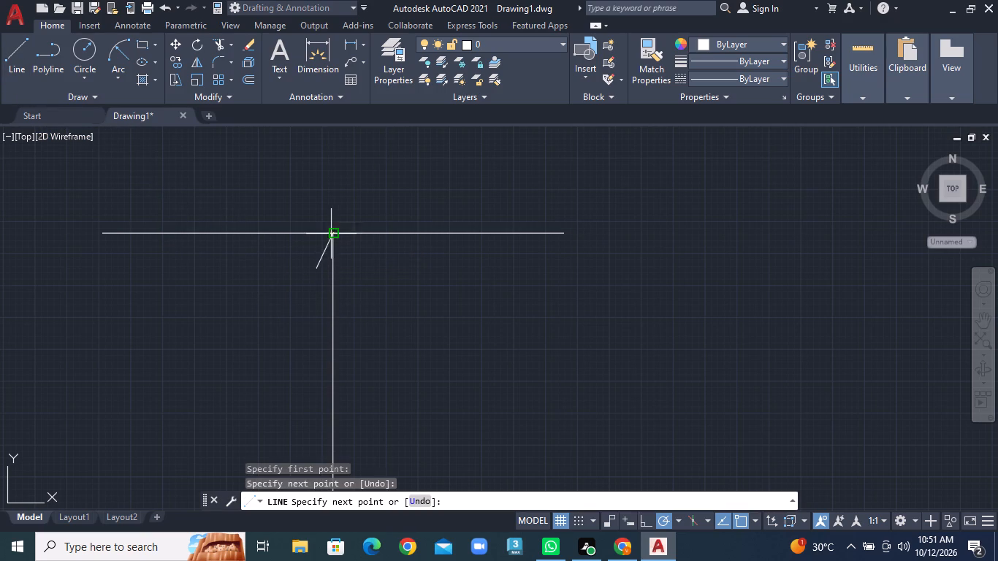
left_click(354, 268)
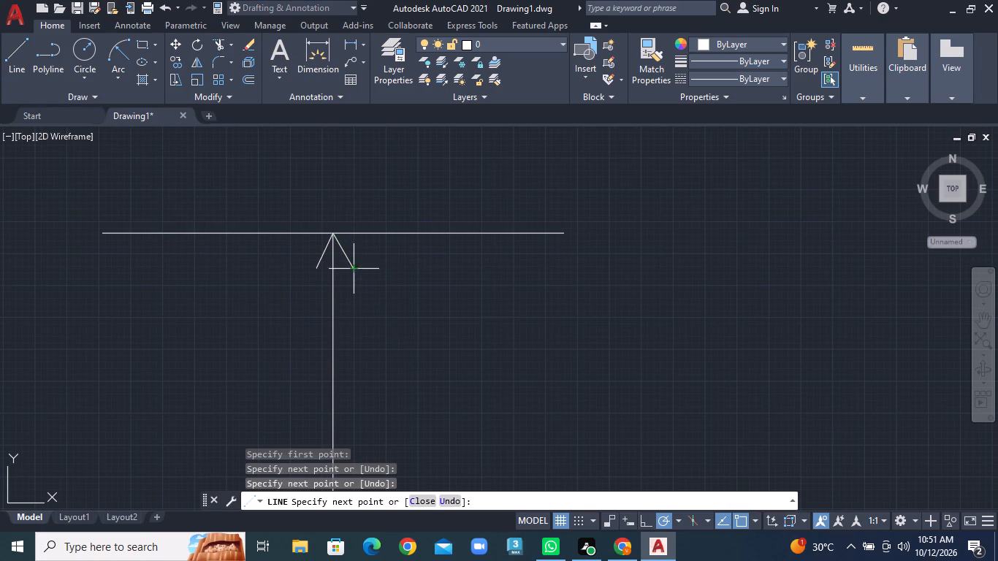
left_click(321, 268)
right_click(321, 268)
left_click(344, 273)
Draw a downward-pointing triangular arrowhead at the south end of the 35'6" dimension line, its tip exactly on the line's endpoint.
scroll(395, 349, "down", 2)
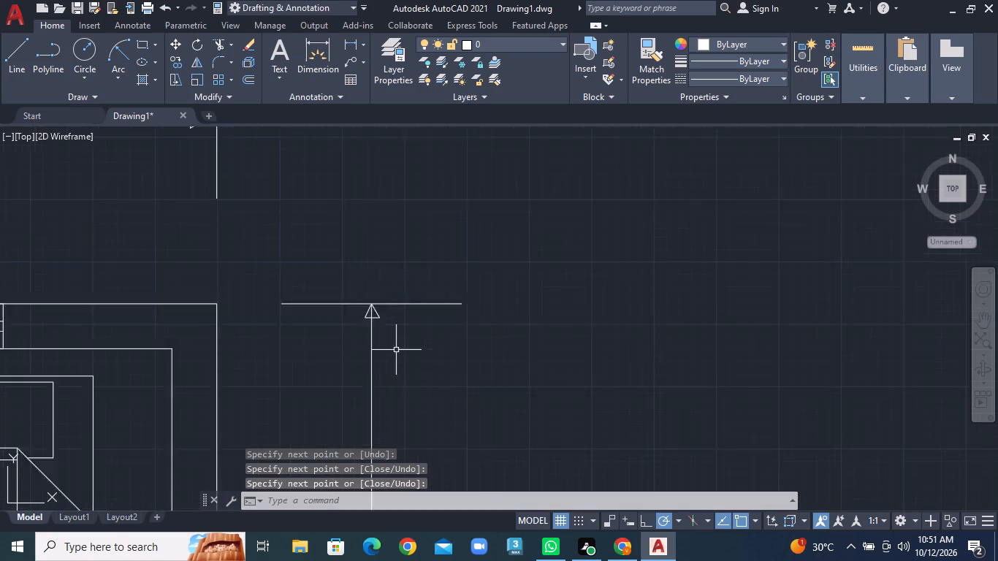
scroll(397, 351, "down", 3)
middle_click_drag(460, 405, 512, 252)
middle_click_drag(514, 430, 514, 295)
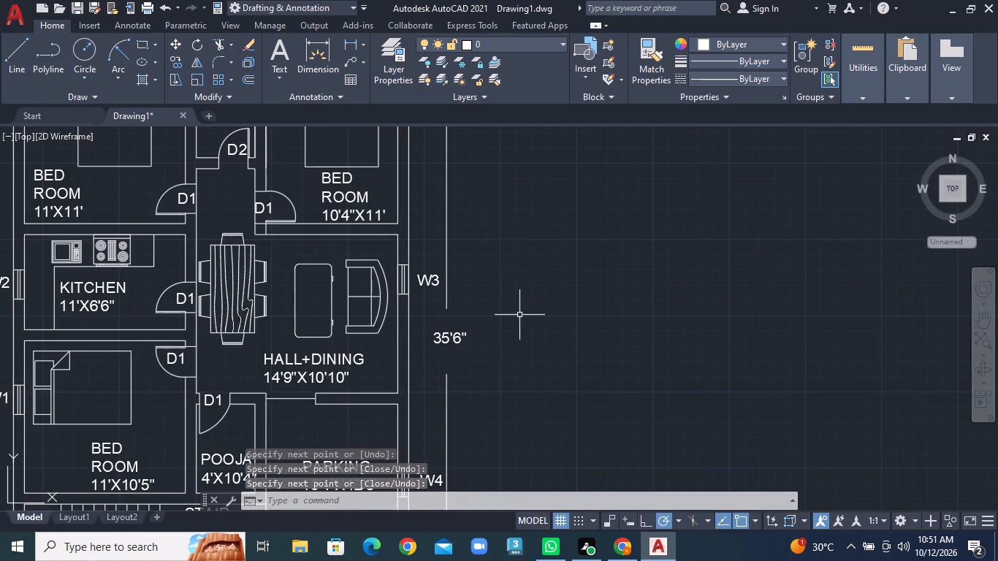
middle_click_drag(503, 400, 509, 236)
middle_click_drag(509, 348, 514, 289)
scroll(476, 354, "up", 2)
left_click(20, 66)
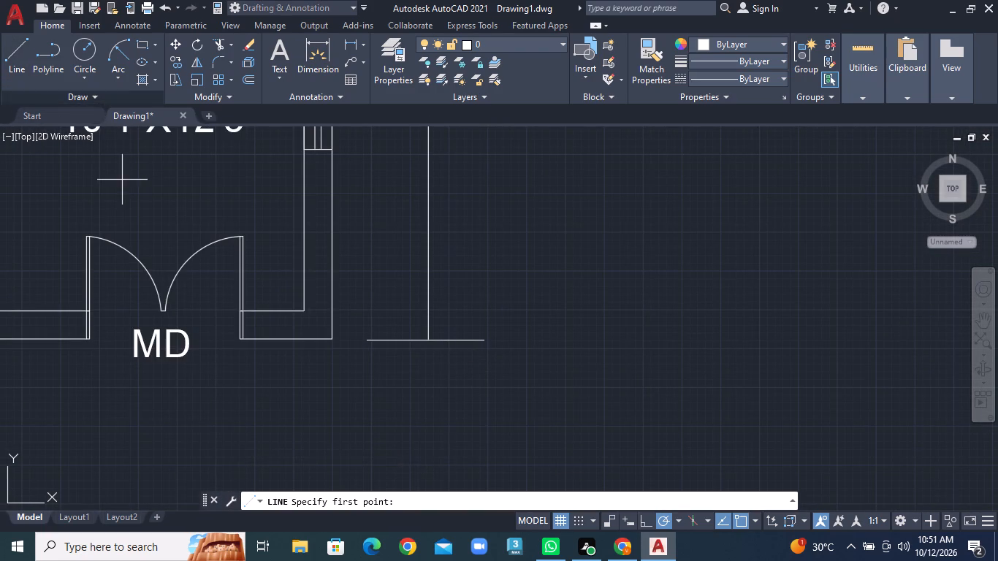
left_click(414, 318)
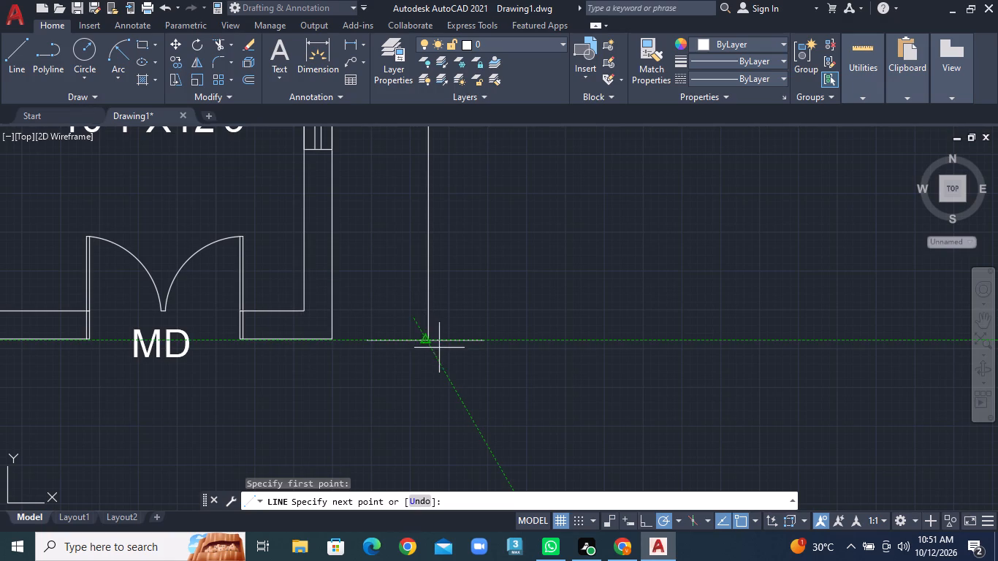
left_click(427, 339)
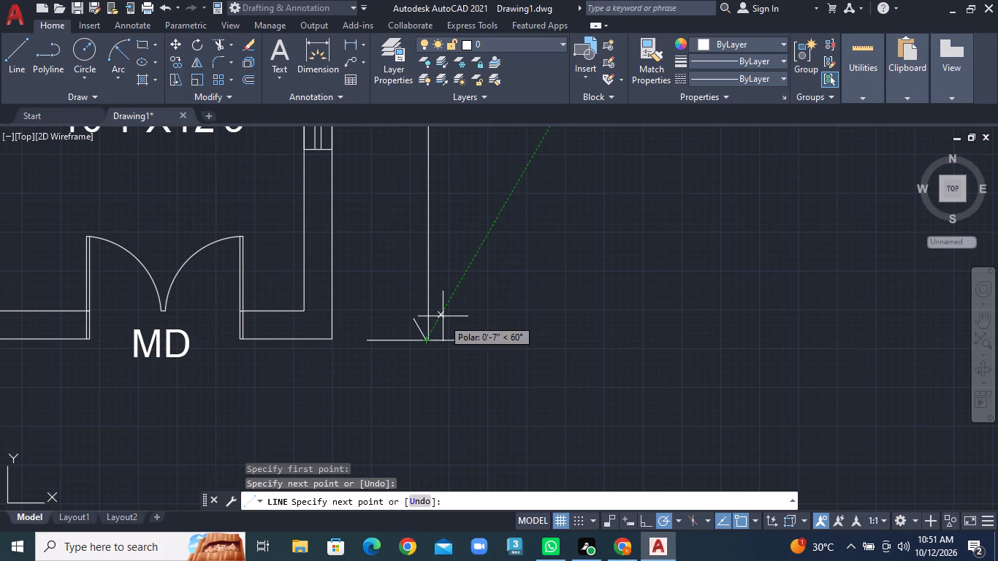
scroll(445, 336, "up", 3)
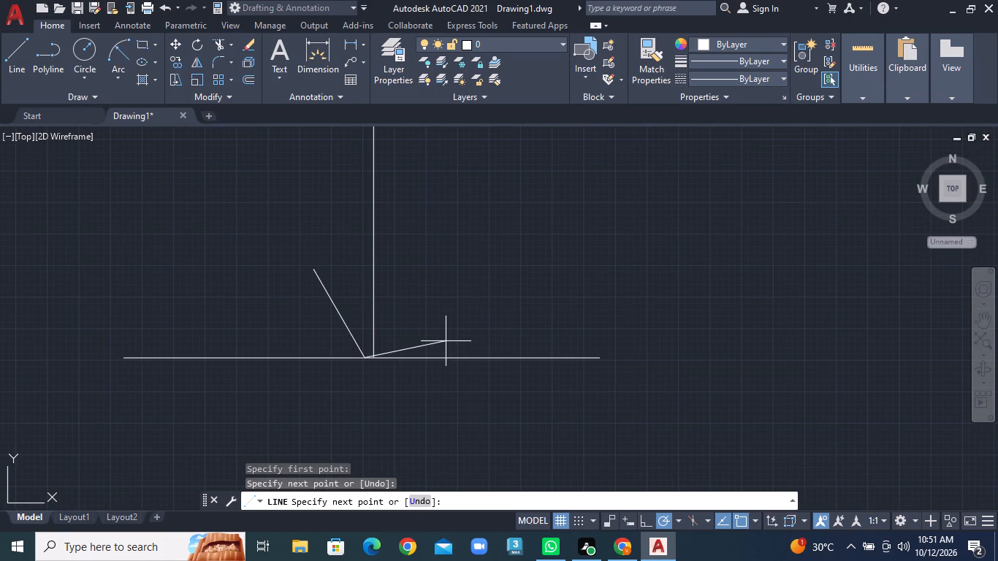
key("ctrl+z")
scroll(426, 333, "up", 6)
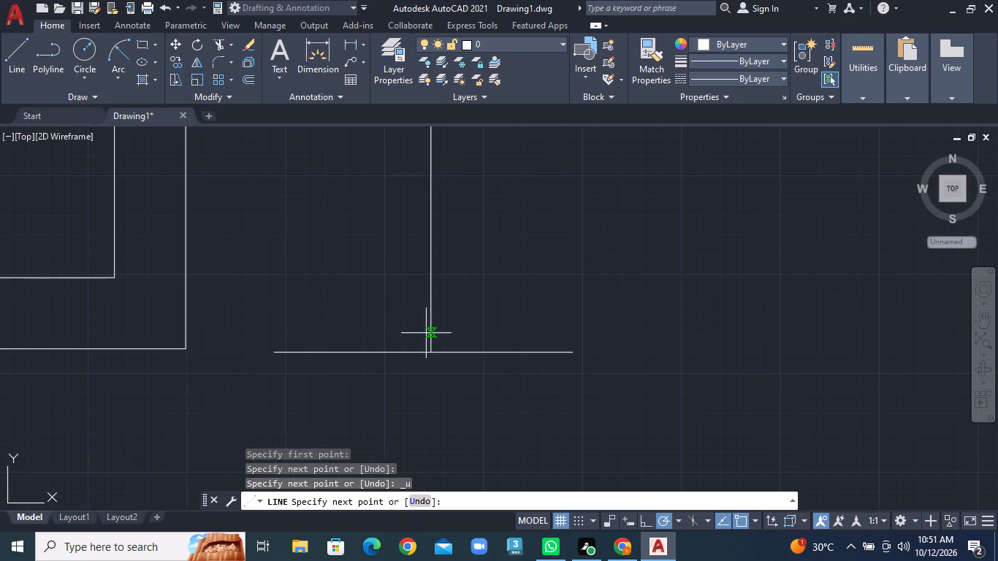
left_click(432, 351)
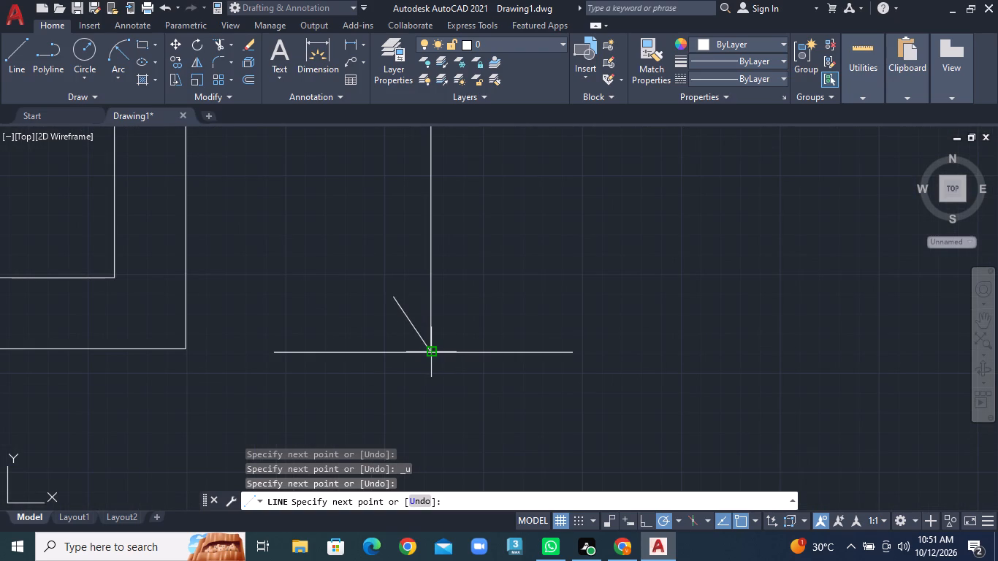
left_click(452, 297)
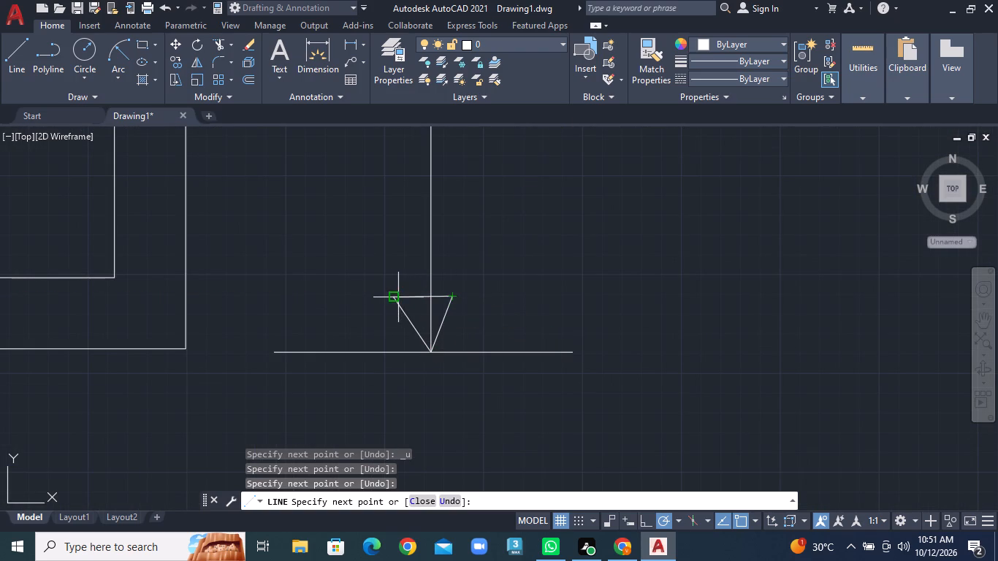
left_click(397, 297)
right_click(397, 297)
left_click(424, 302)
scroll(463, 332, "down", 2)
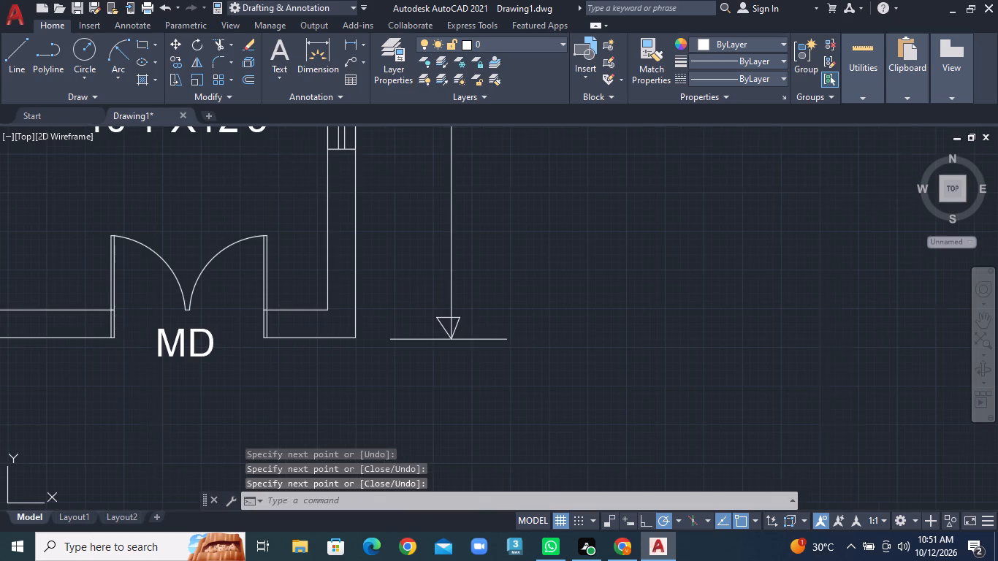
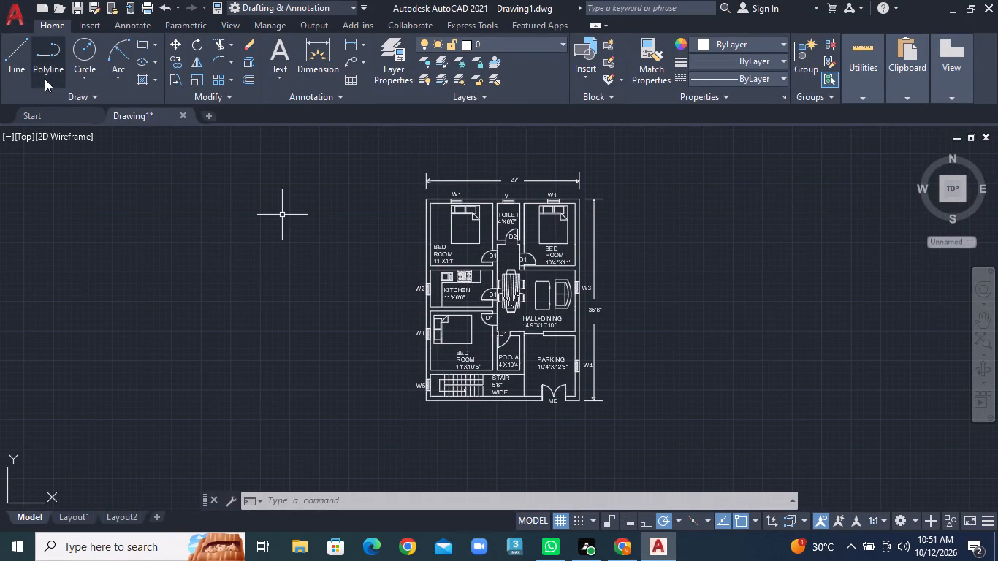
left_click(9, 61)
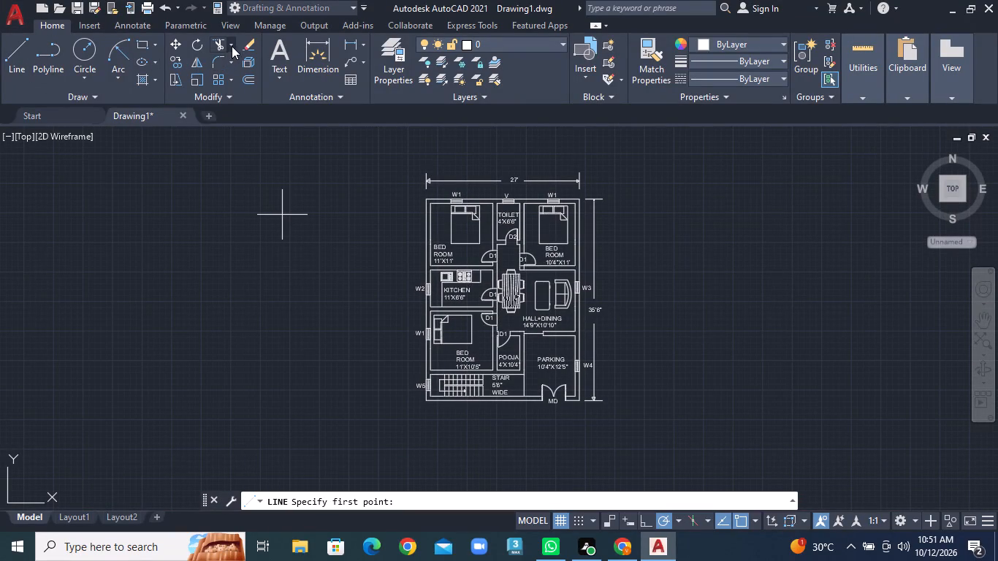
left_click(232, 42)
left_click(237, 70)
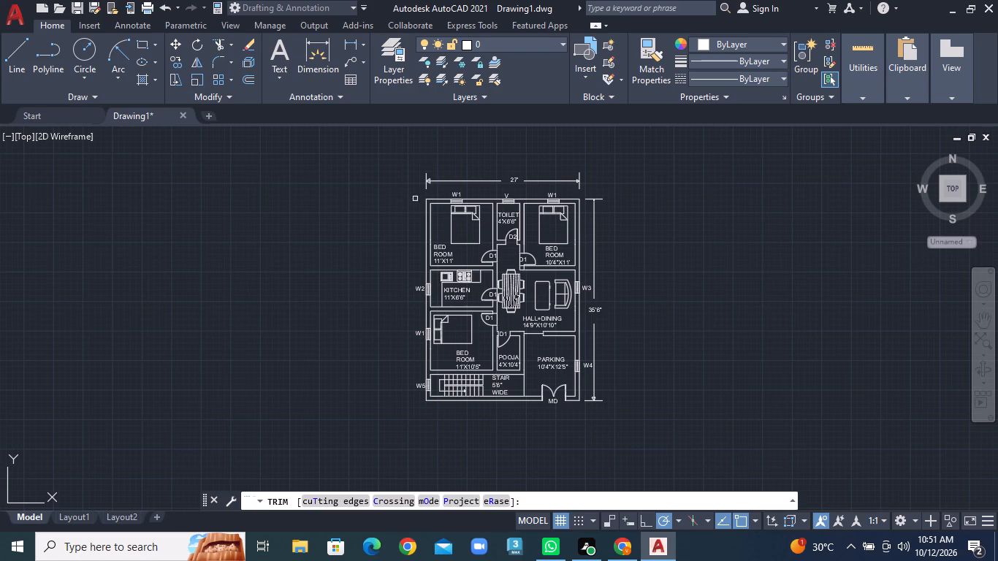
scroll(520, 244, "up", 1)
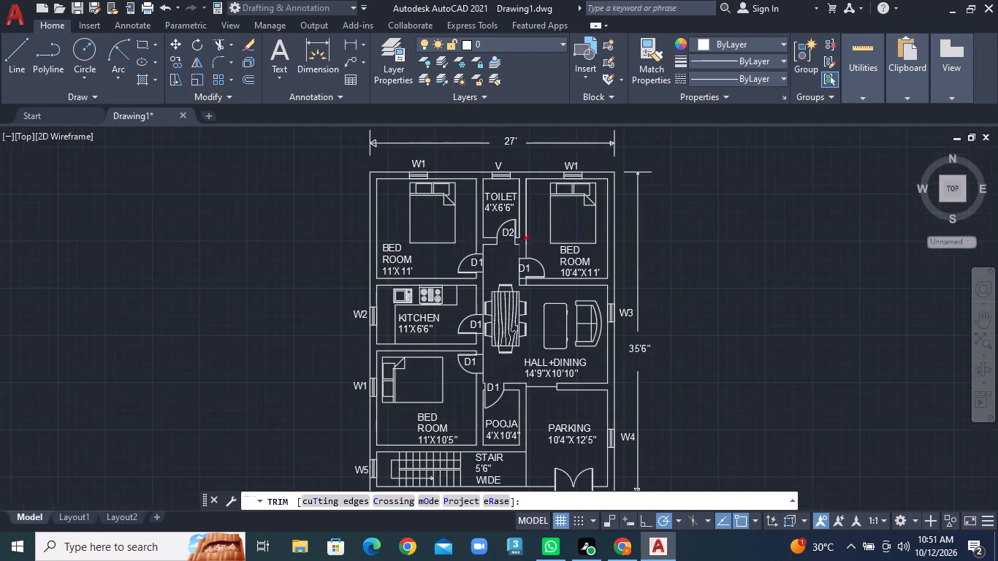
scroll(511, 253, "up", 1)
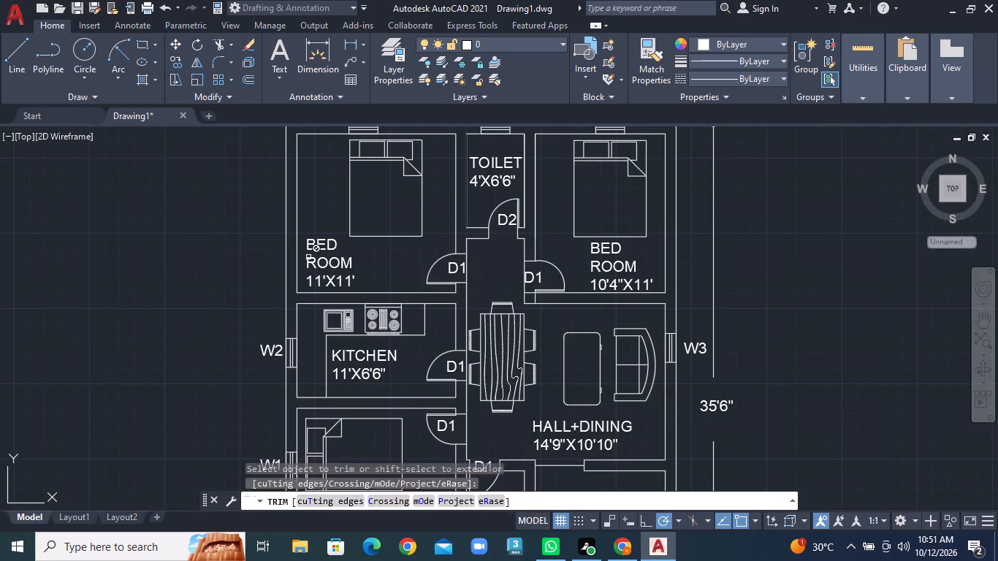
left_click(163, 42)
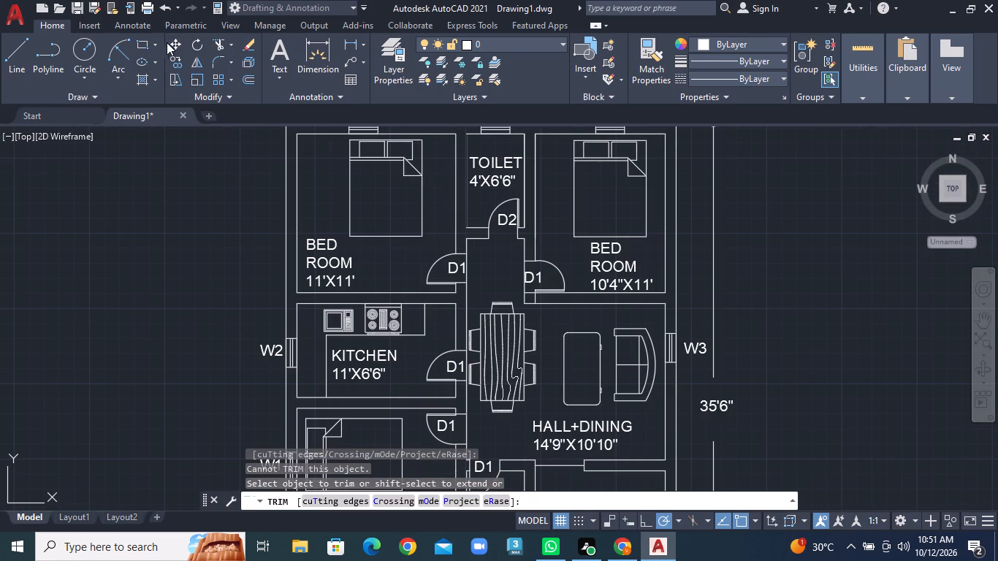
Move the D1 label of the 10'4"X11' bedroom's door slightly east so it sits inside the door symbol.
left_click(178, 42)
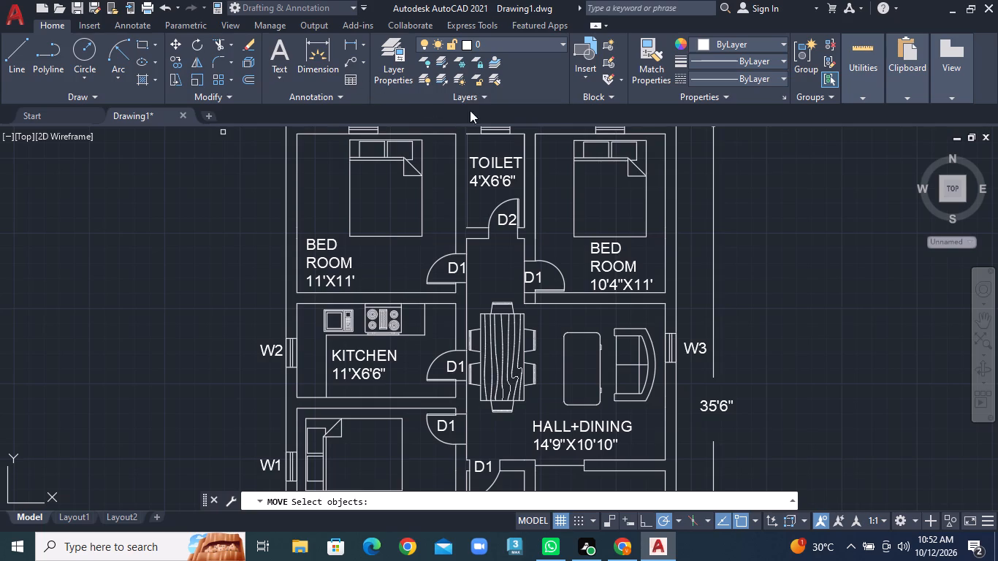
scroll(522, 251, "up", 1)
left_click(543, 297)
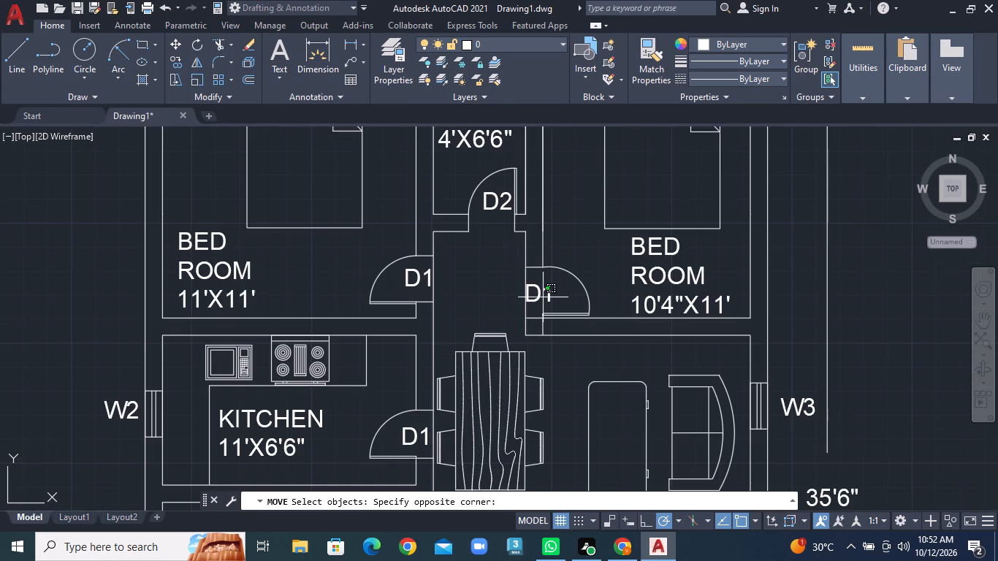
left_click(551, 294)
left_click(549, 292)
right_click(549, 292)
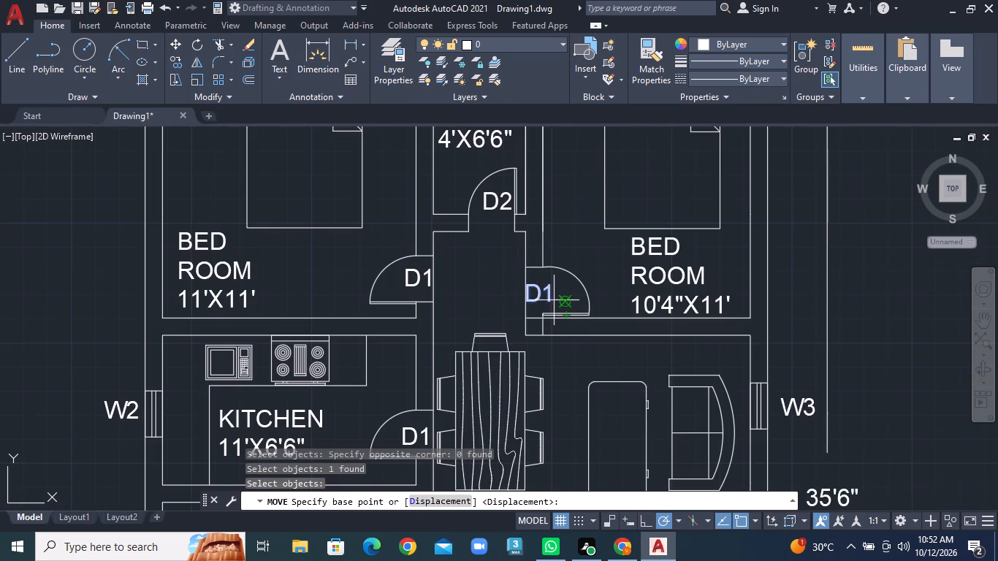
right_click(548, 299)
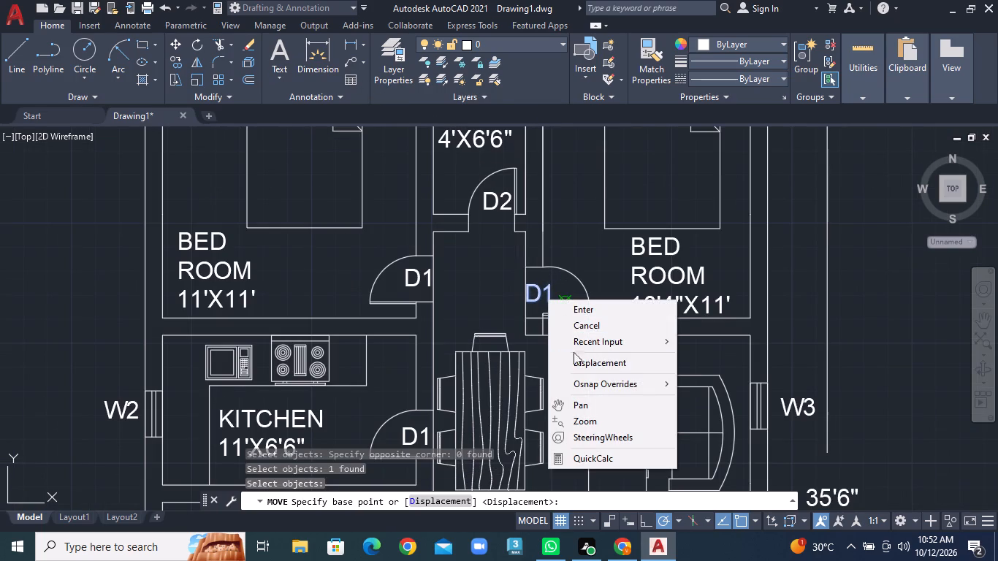
left_click(544, 306)
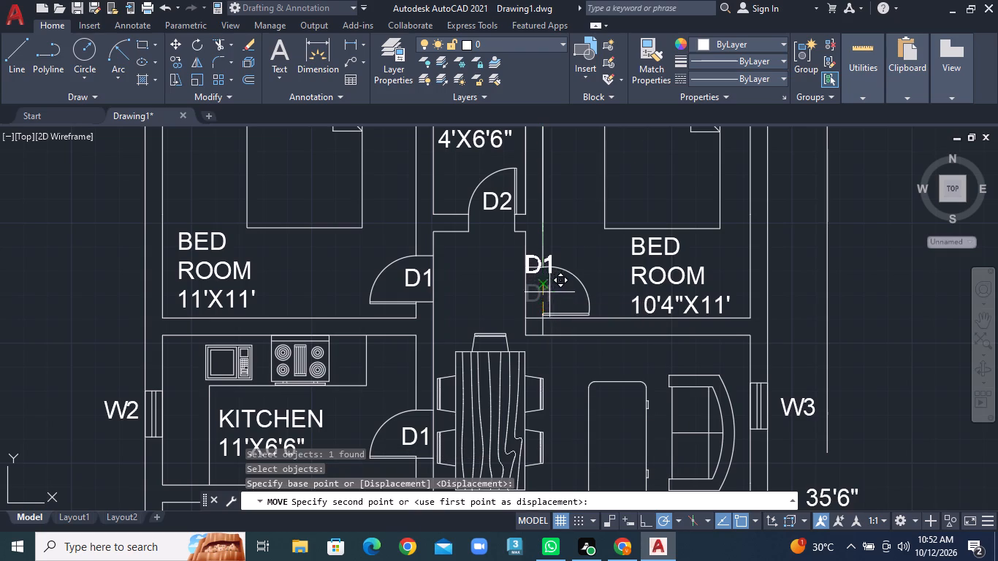
left_click(555, 311)
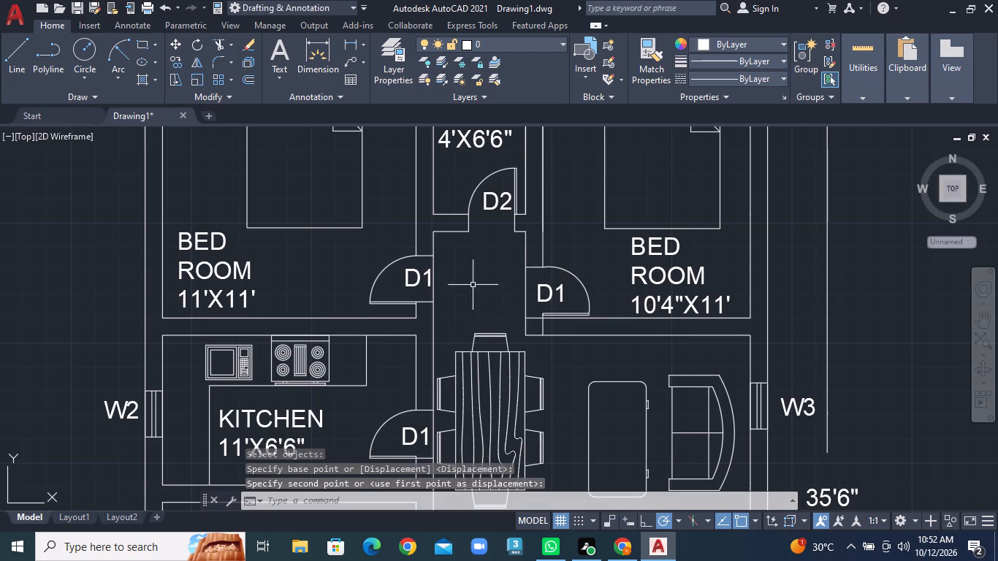
Move the toilet door's D2 label slightly southwest so it sits centred within the door swing.
left_click(489, 201)
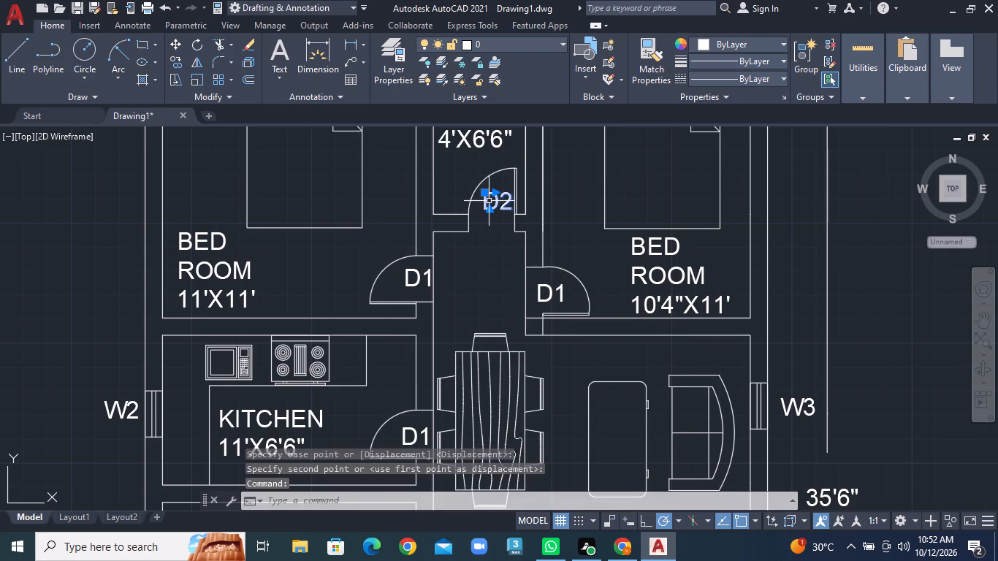
right_click(489, 201)
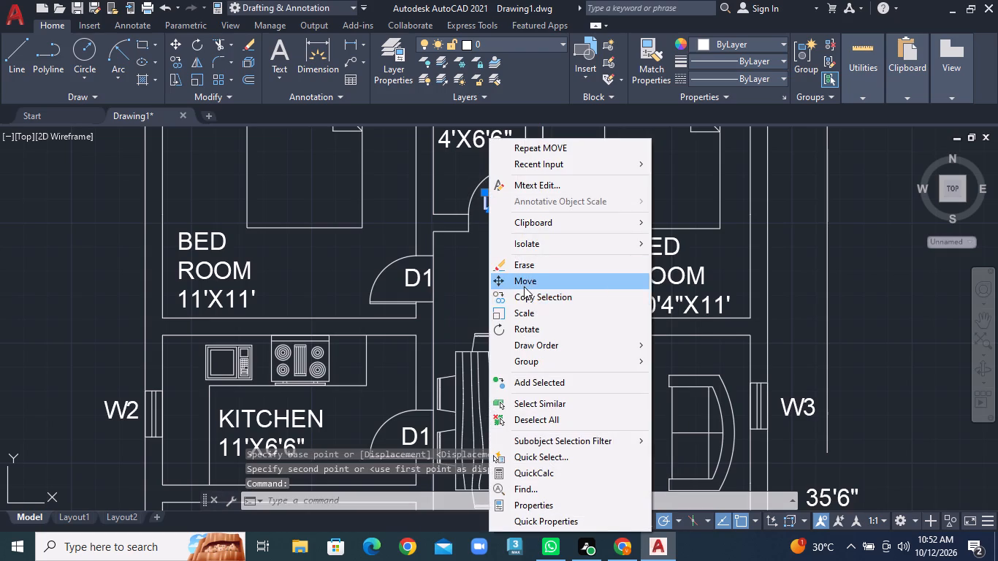
left_click(524, 286)
left_click(506, 202)
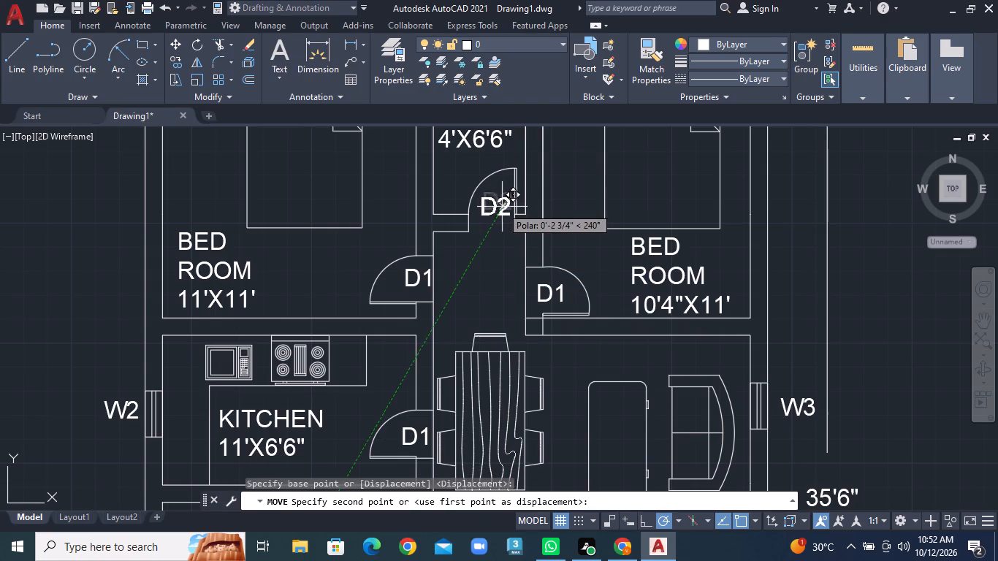
left_click(501, 206)
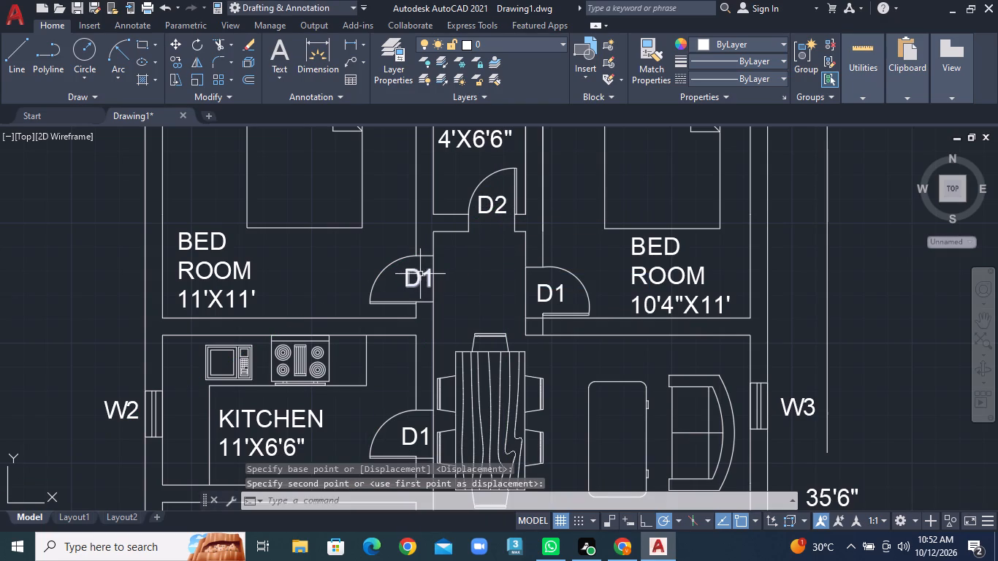
Move the D1 label of the 11'X11' bedroom's door slightly southwest, clear of the corridor wall line and inside the door symbol.
left_click(420, 274)
right_click(420, 274)
left_click(462, 282)
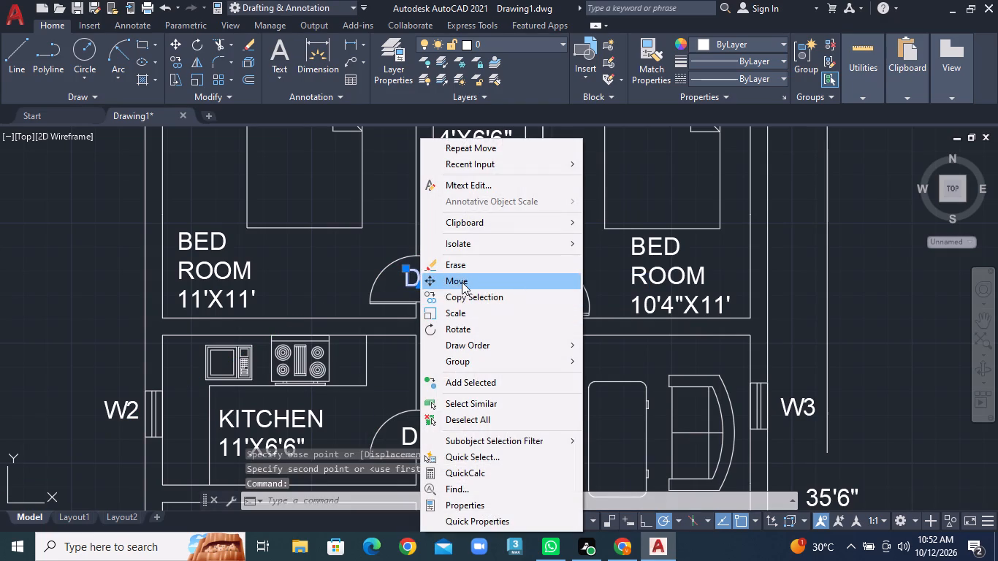
left_click(416, 280)
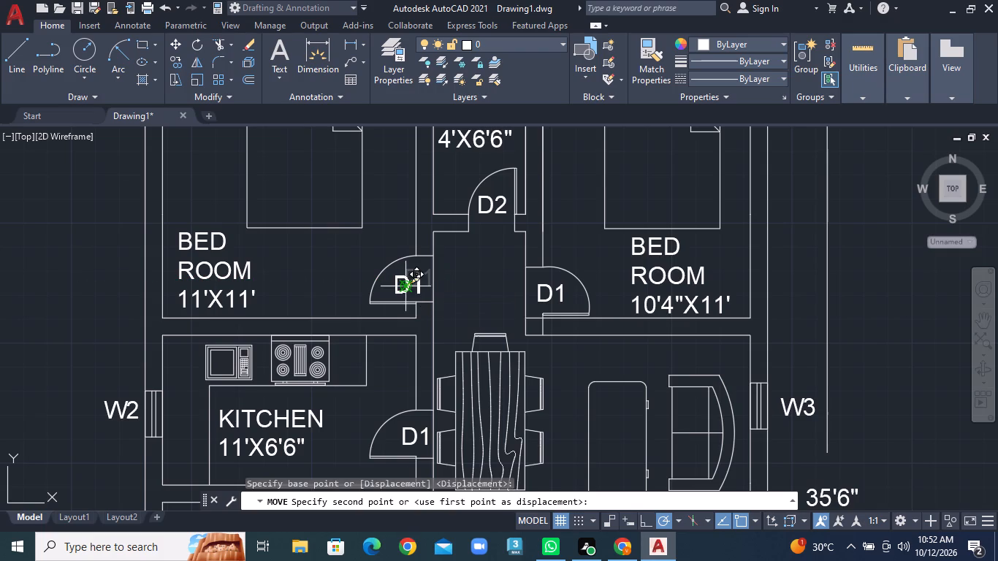
left_click(403, 286)
Move the D1 label of the 11'X10'5" bedroom's door about 5 inches southeast, centring it in the door symbol.
middle_click_drag(432, 416, 457, 238)
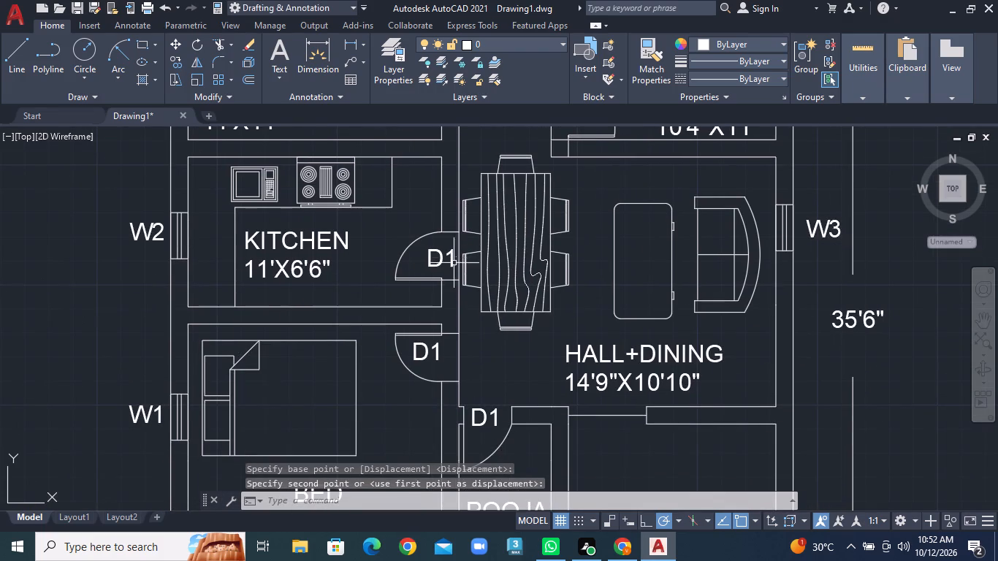
left_click(427, 351)
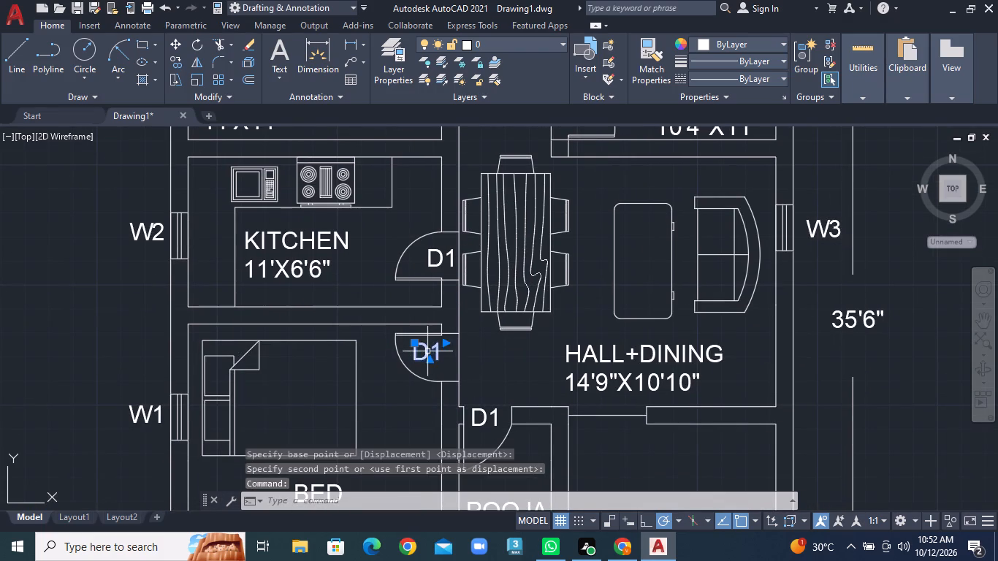
right_click(427, 351)
left_click(473, 280)
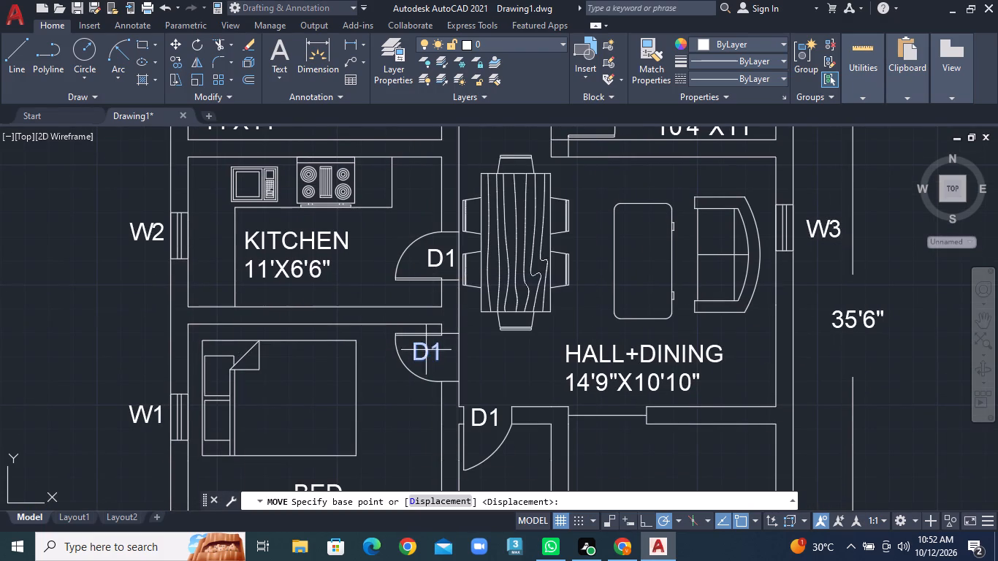
left_click(425, 354)
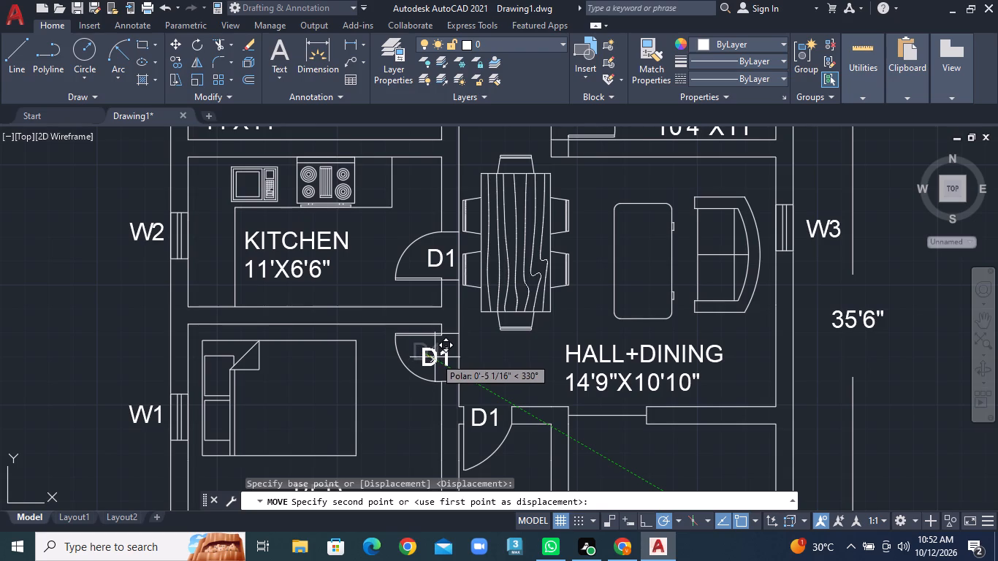
left_click(435, 357)
Move the pooja room door's D1 label south out of the wall opening and fit it inside the door swing.
middle_click_drag(514, 389, 514, 267)
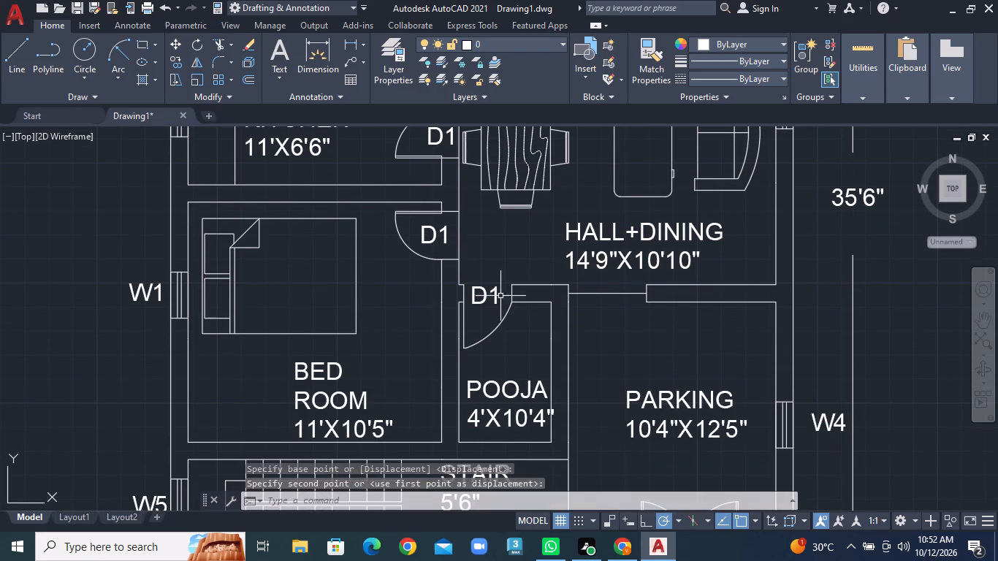
left_click(495, 294)
right_click(495, 294)
left_click(538, 283)
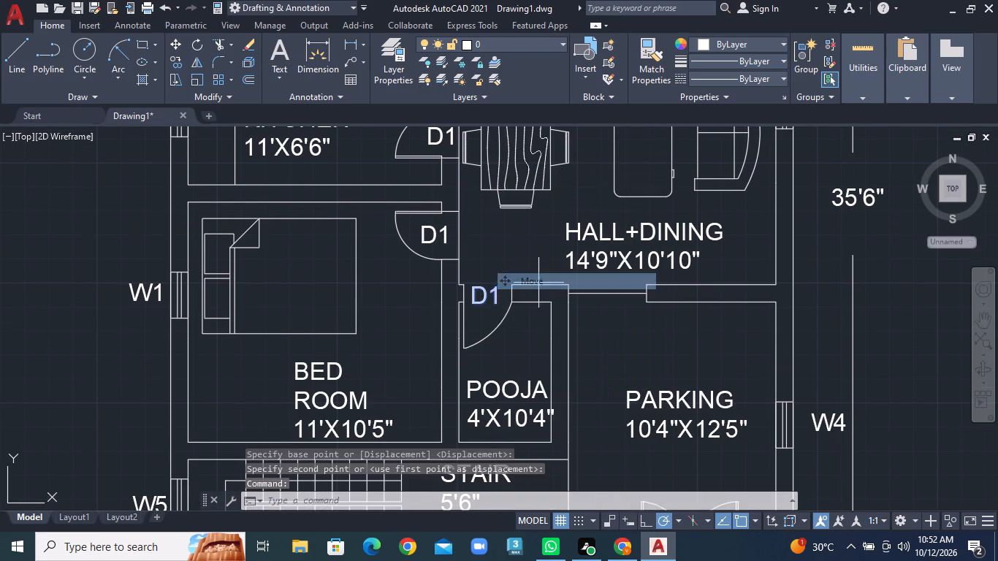
left_click(492, 297)
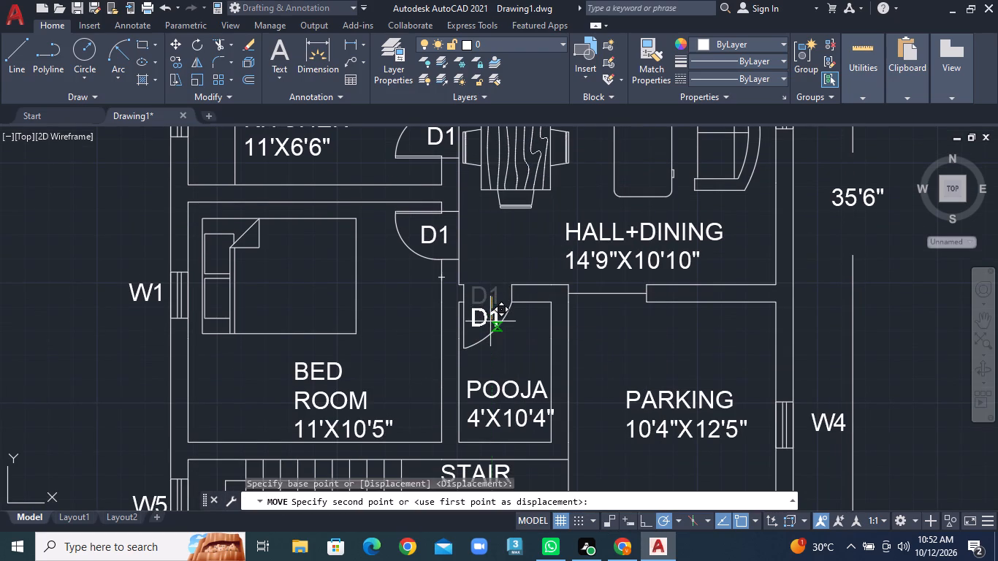
left_click(490, 322)
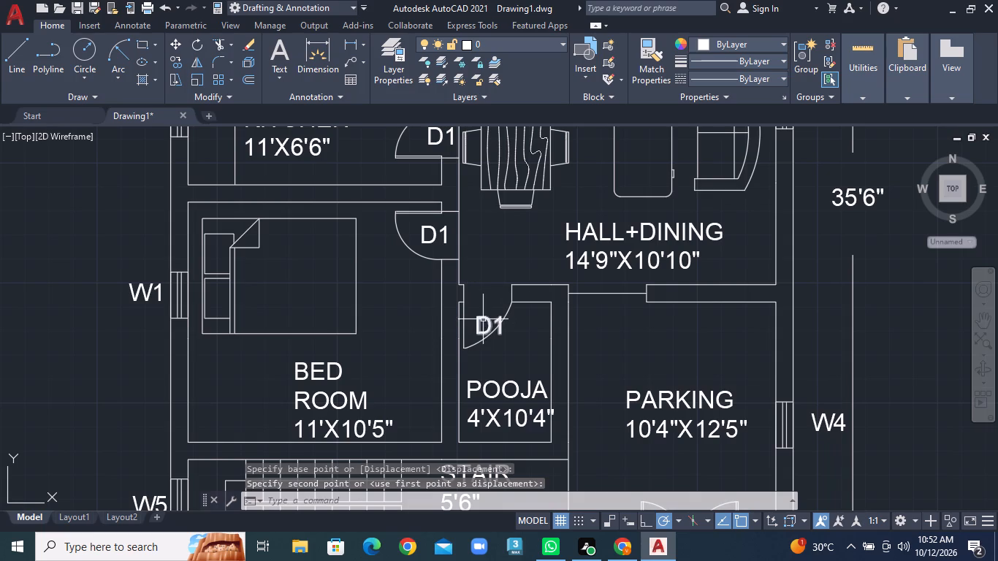
left_click(483, 319)
right_click(483, 319)
left_click(530, 280)
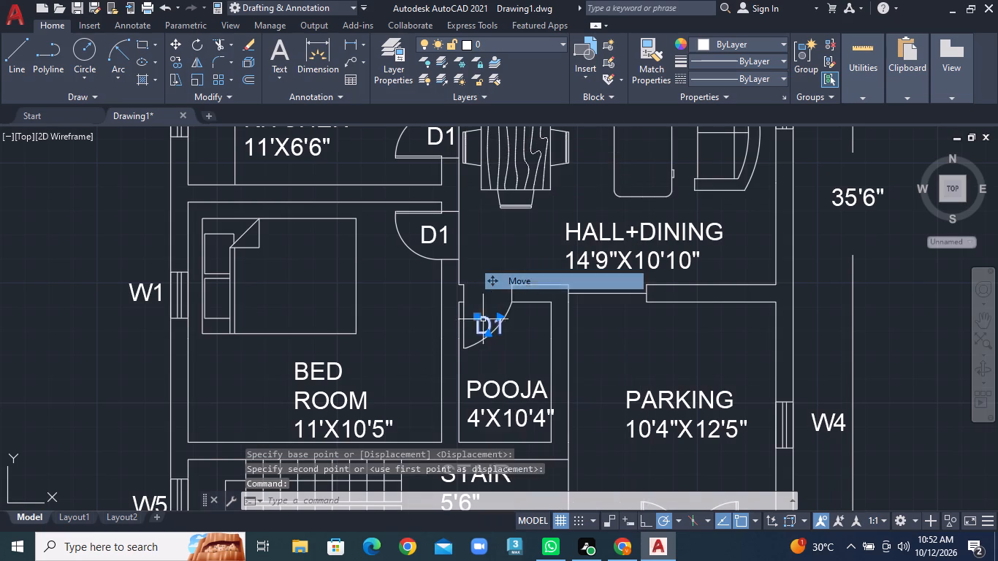
left_click(490, 323)
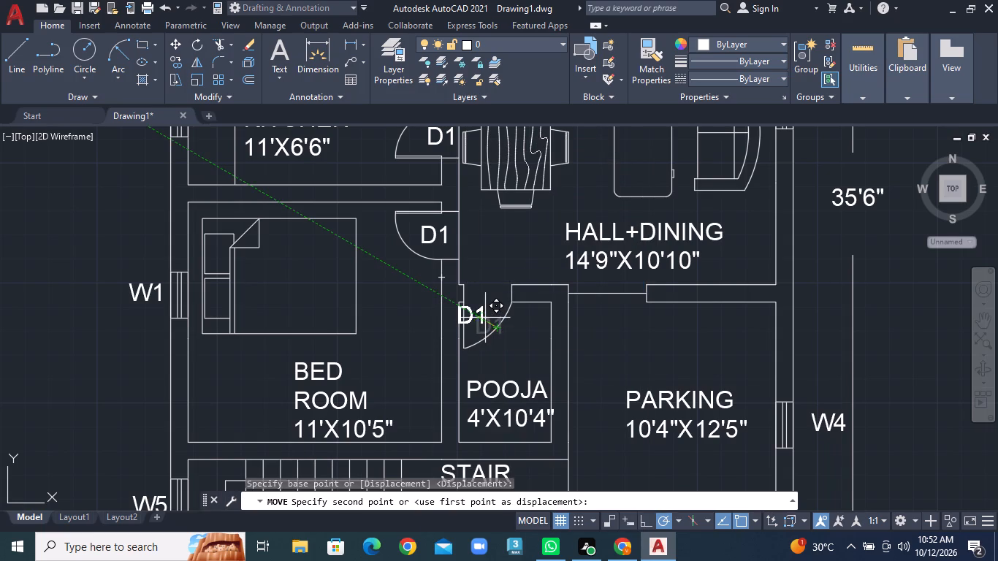
left_click(489, 318)
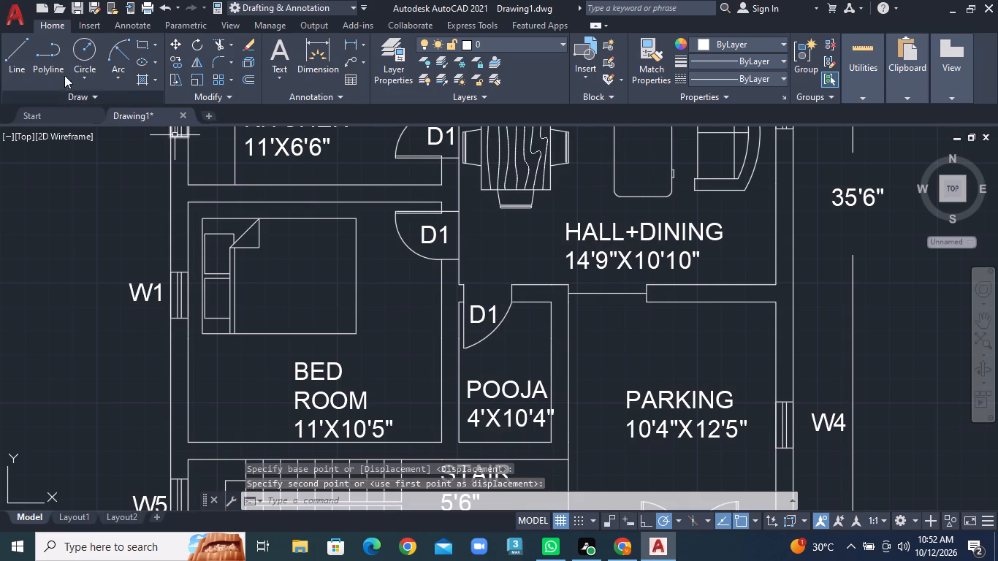
Draw a line closing the pooja door opening along the hall side of the wall, from the east jamb to the corridor wall corner.
left_click(18, 61)
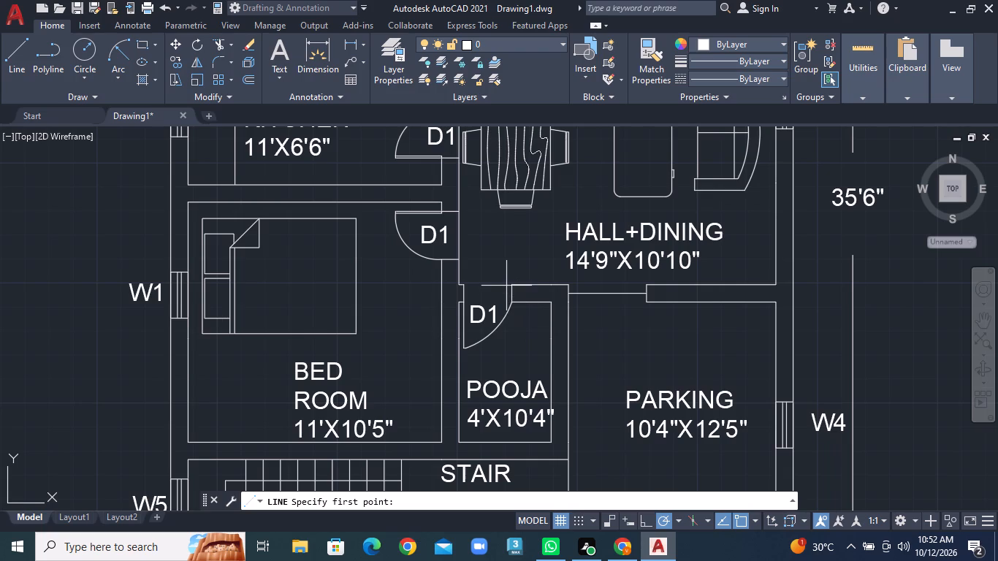
left_click(515, 286)
left_click(459, 282)
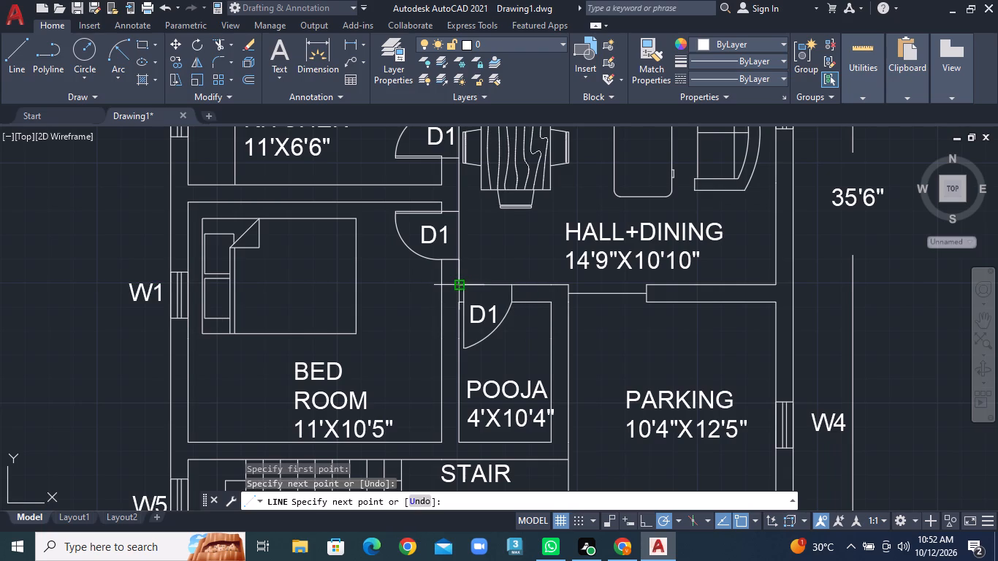
right_click(459, 282)
left_click(483, 289)
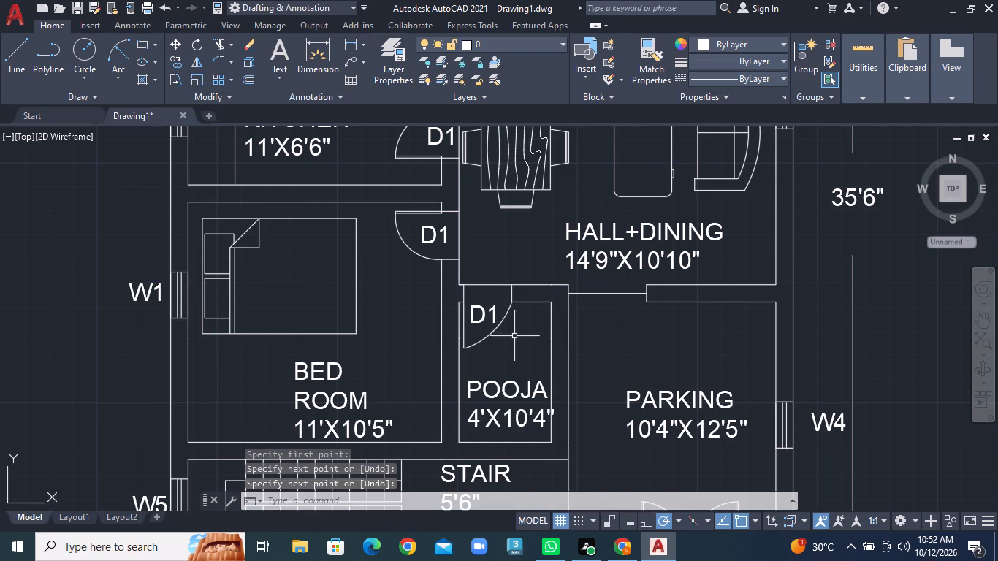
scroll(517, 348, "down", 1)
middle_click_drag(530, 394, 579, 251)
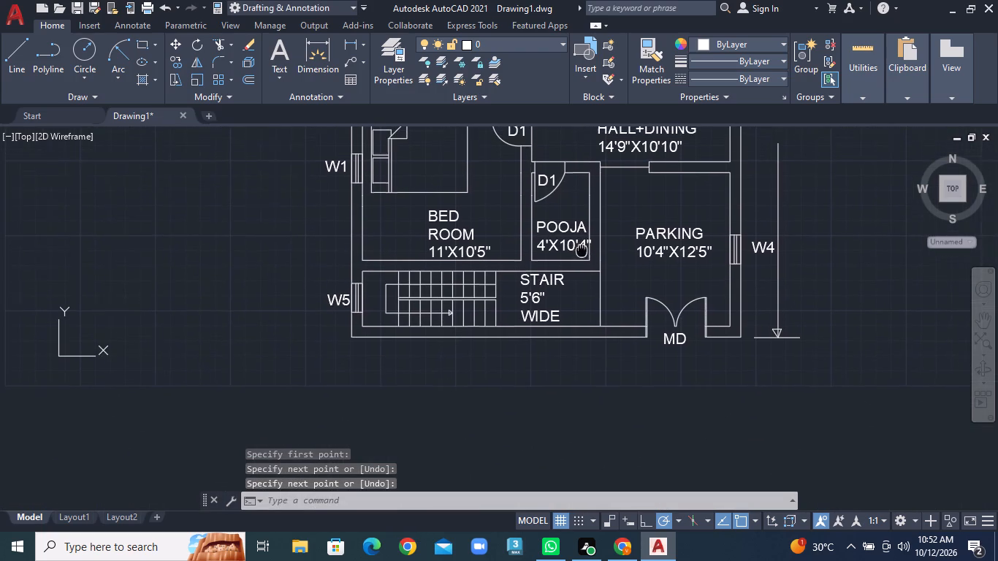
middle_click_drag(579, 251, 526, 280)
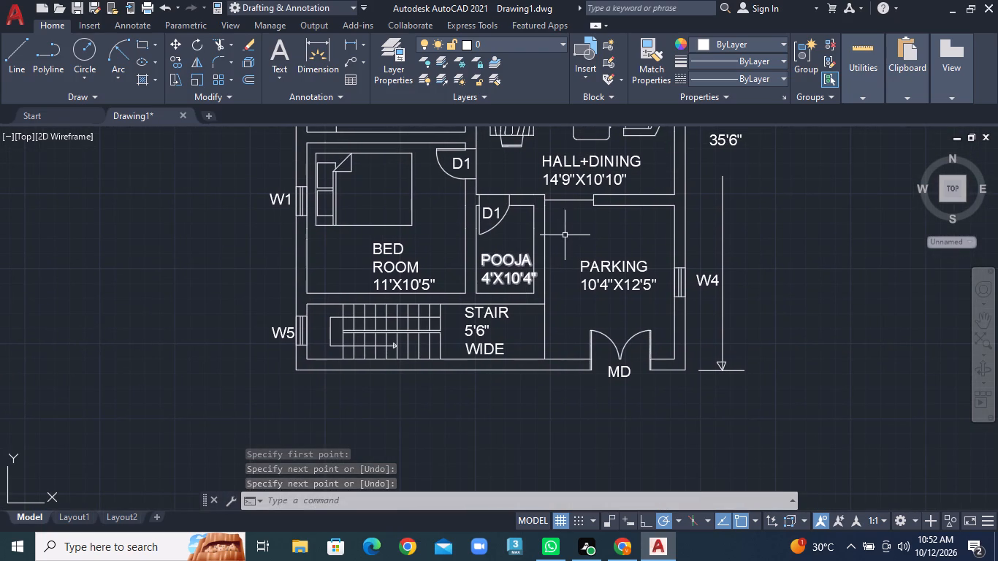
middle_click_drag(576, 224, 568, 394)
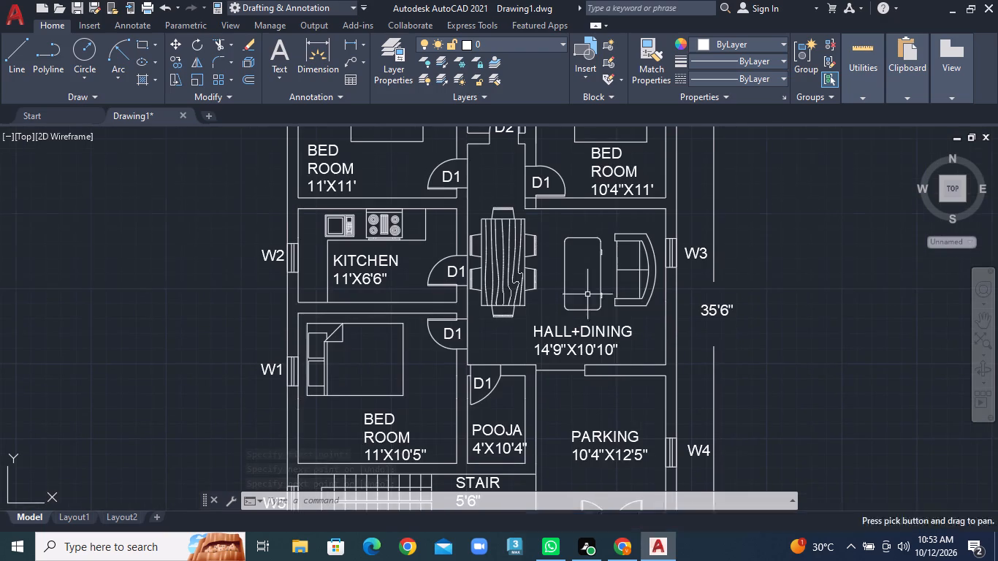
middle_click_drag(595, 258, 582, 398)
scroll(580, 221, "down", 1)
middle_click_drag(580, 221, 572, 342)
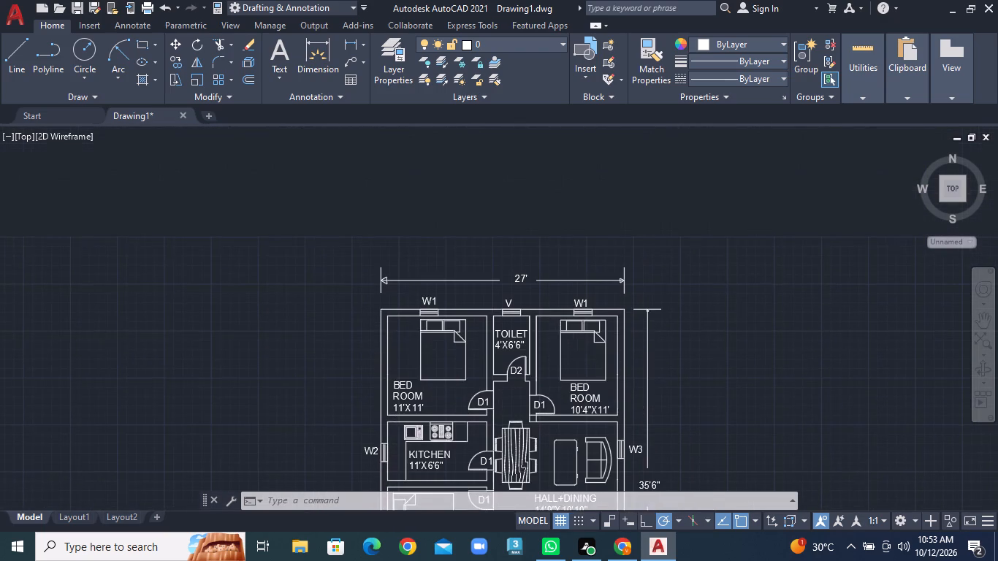
Extend the west segment of the 27' overall dimension line with a short horizontal line, ending just before the 27' text.
scroll(555, 255, "up", 4)
middle_click_drag(546, 310, 655, 274)
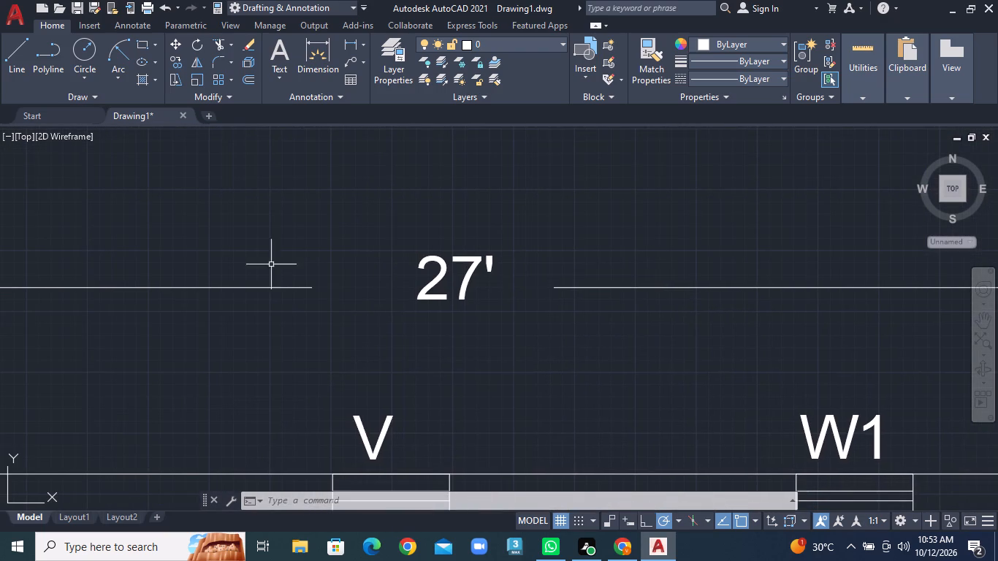
left_click(17, 62)
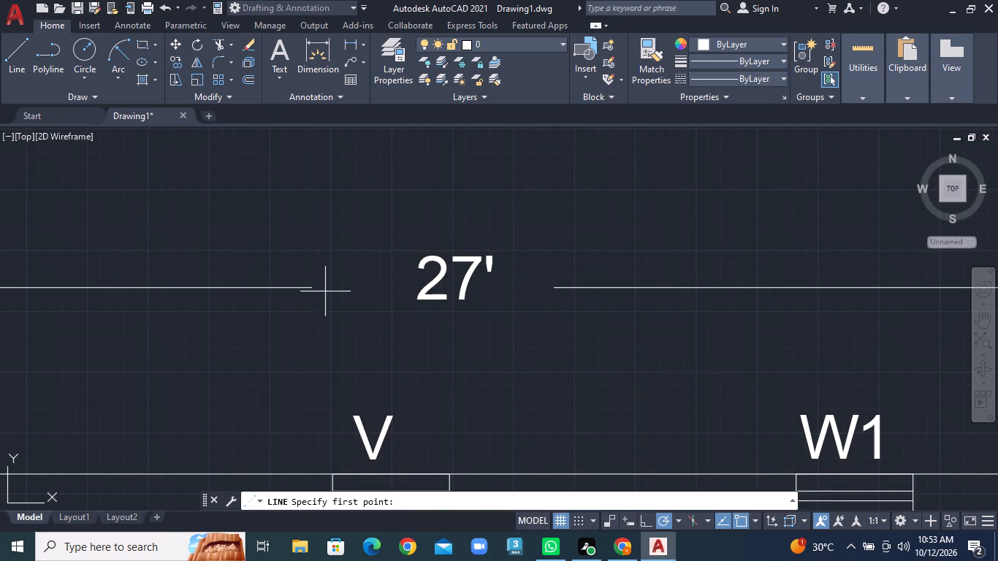
left_click(311, 289)
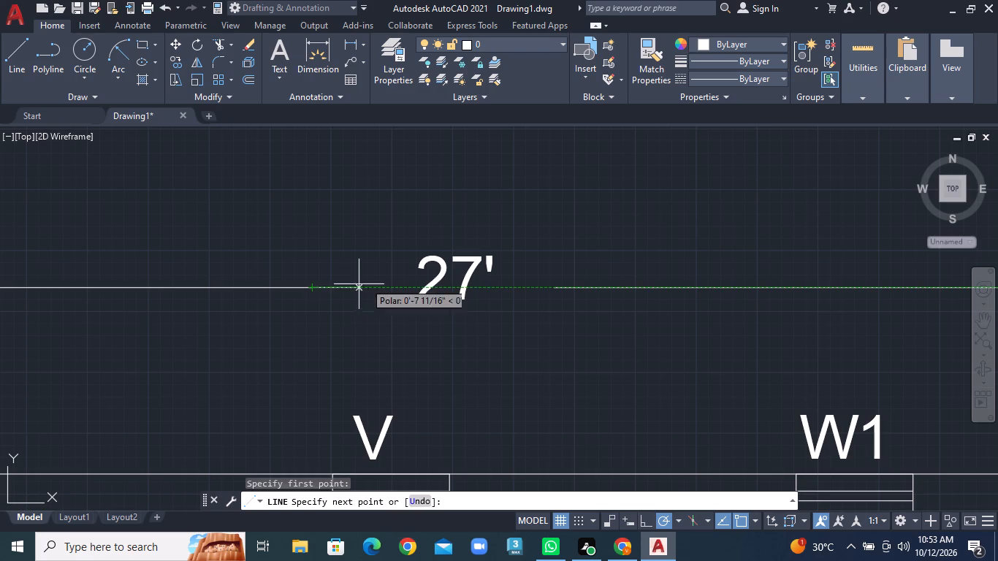
left_click(391, 285)
right_click(391, 285)
left_click(397, 290)
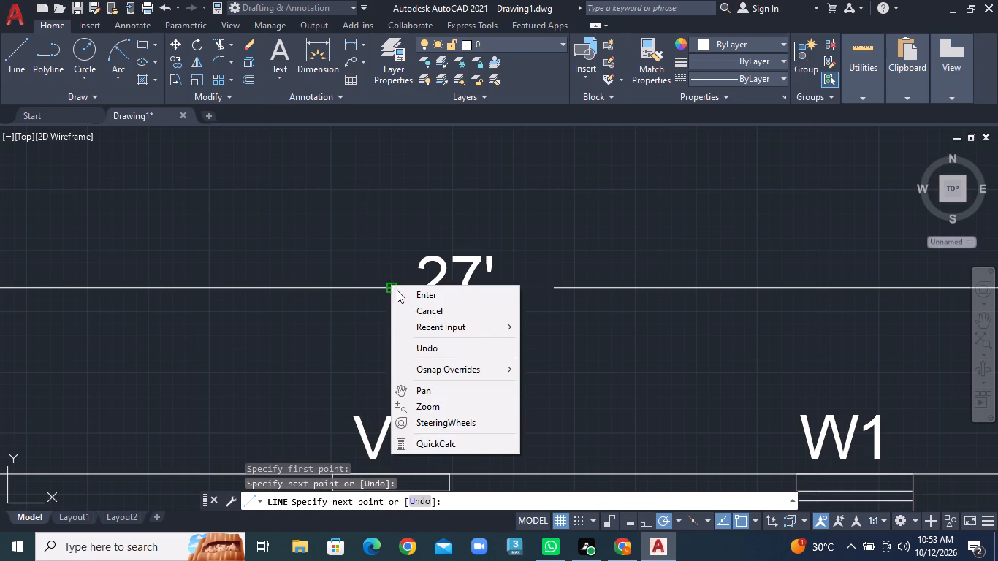
Extend the east segment of the 27' overall dimension line west with a short horizontal line up to the 27' text.
right_click(533, 316)
left_click(574, 53)
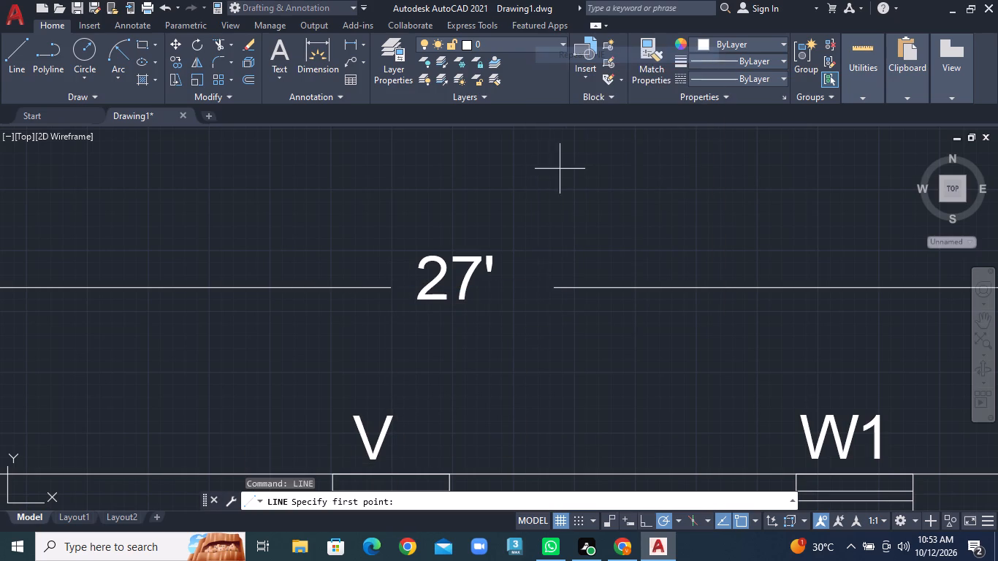
left_click(555, 287)
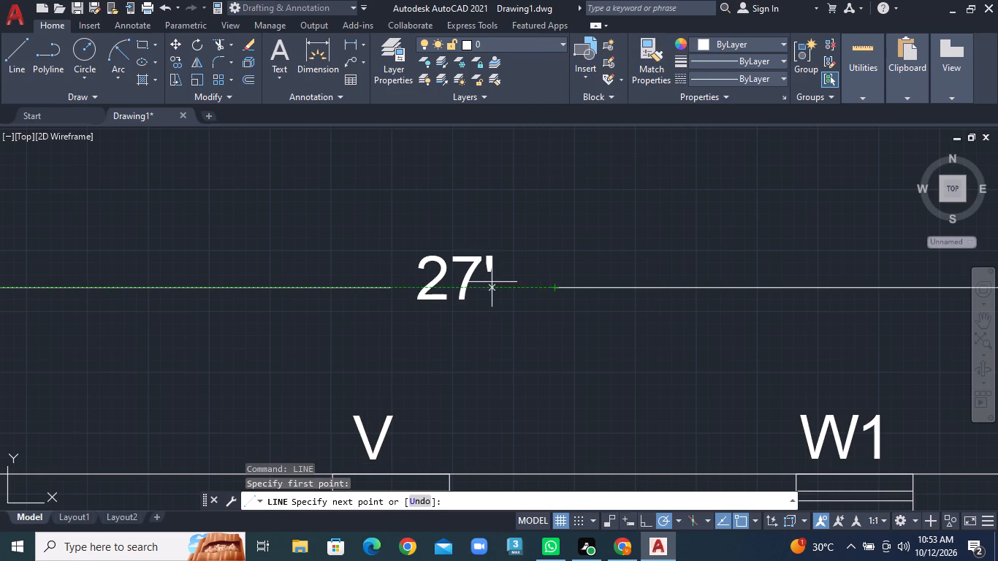
left_click(491, 294)
right_click(491, 294)
left_click(515, 301)
Extend the north segment of the 35'6" overall dimension line south with a short vertical line, ending just above the 35'6" text.
scroll(584, 331, "down", 3)
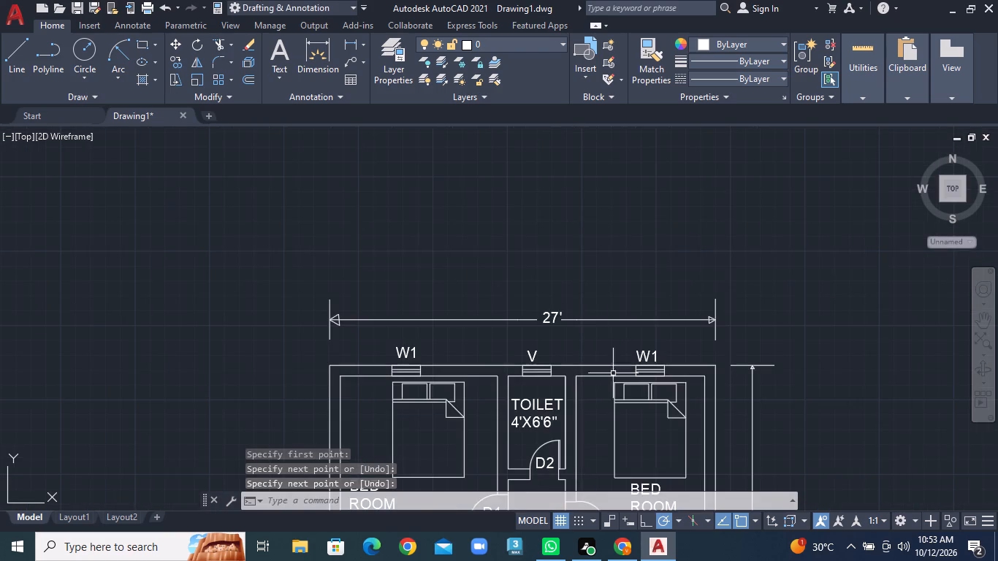
middle_click_drag(654, 395, 593, 294)
middle_click_drag(694, 407, 569, 159)
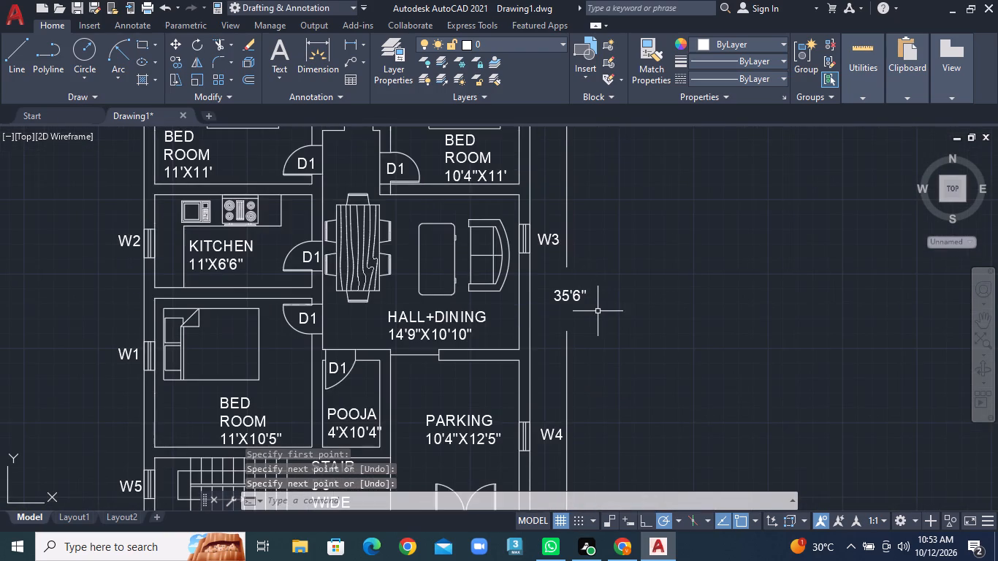
scroll(595, 309, "up", 2)
middle_click_drag(590, 304, 549, 353)
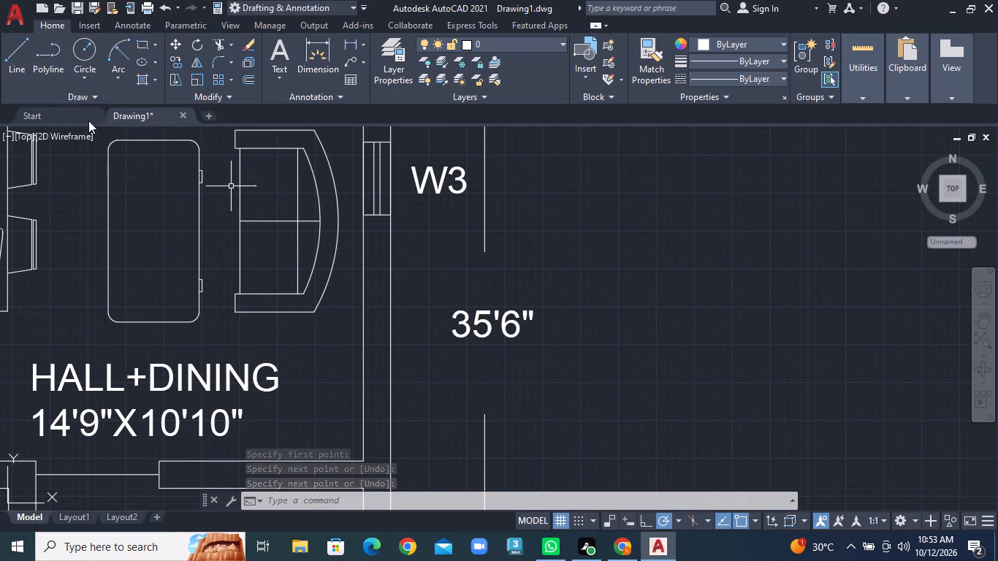
left_click(0, 58)
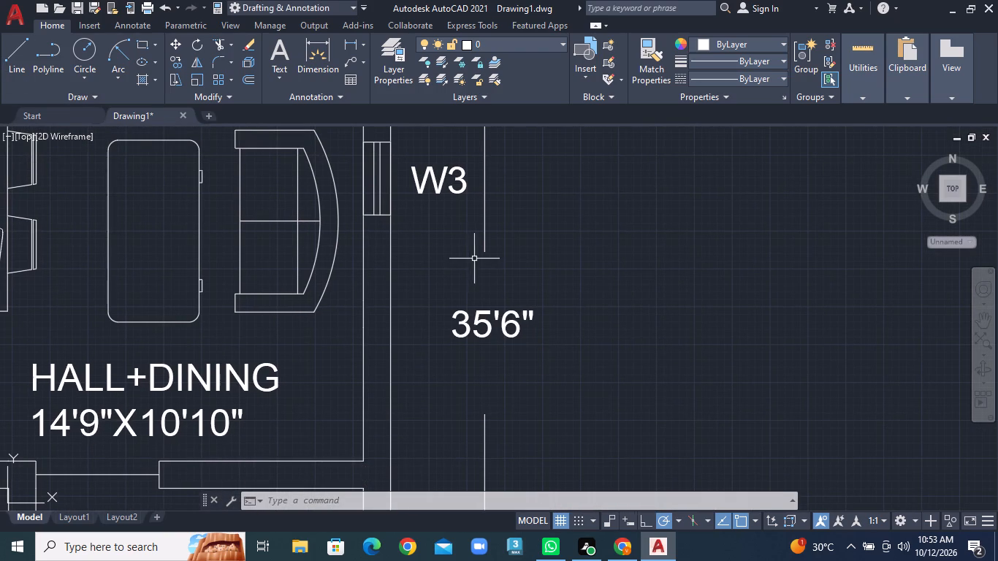
left_click(22, 49)
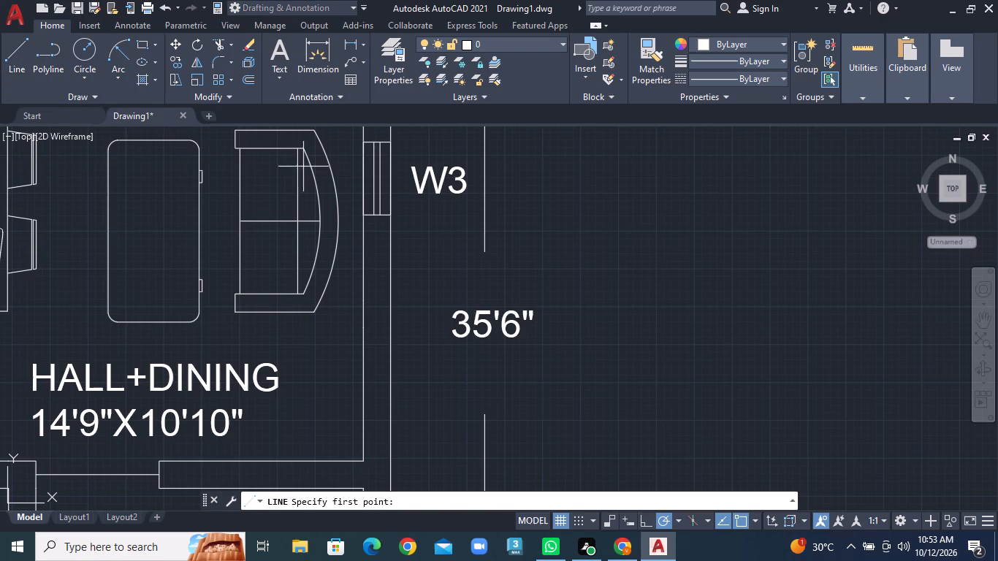
left_click(487, 252)
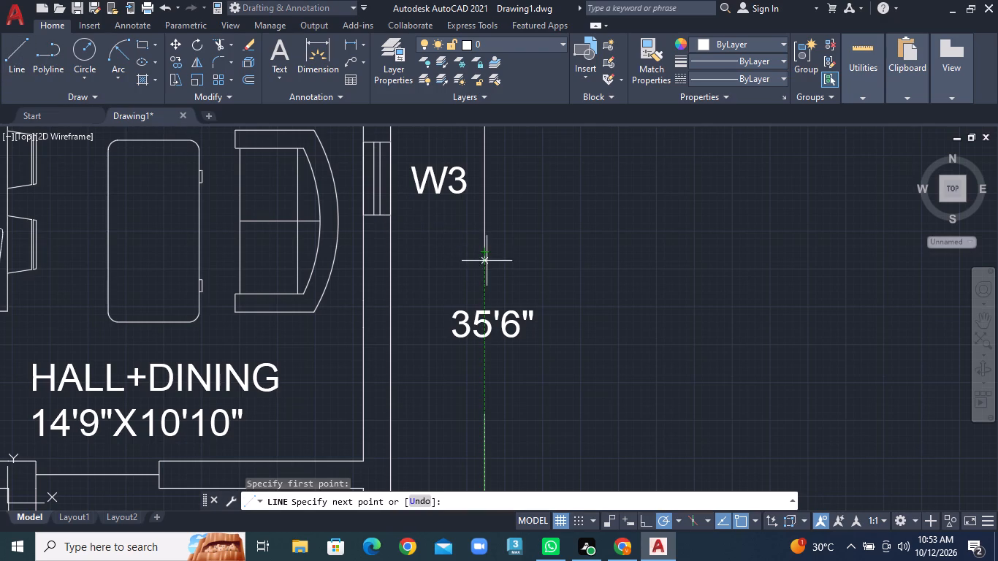
left_click(488, 289)
right_click(488, 289)
left_click(514, 297)
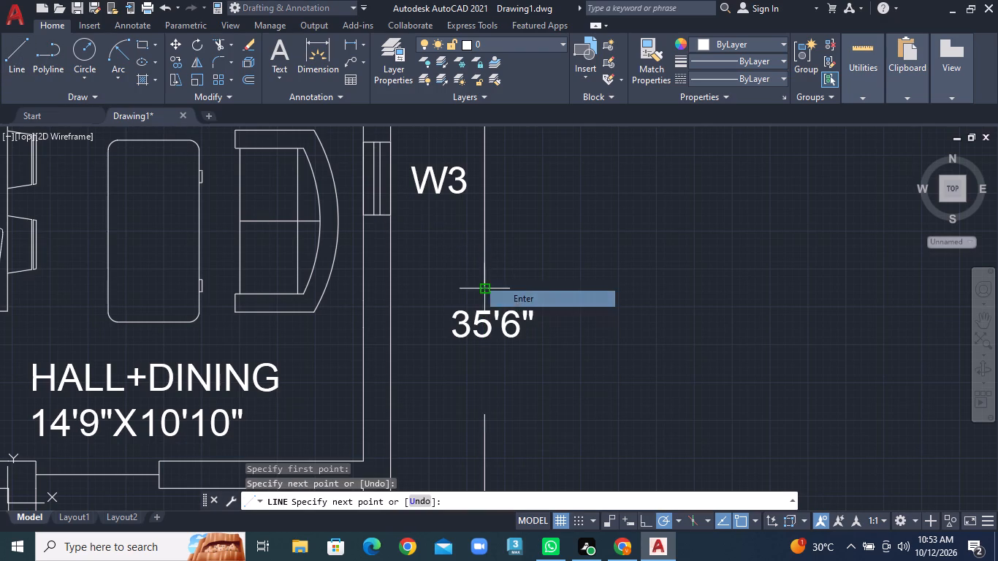
Extend the south segment of the 35'6" overall dimension line north with a short vertical line, ending just below the 35'6" text.
left_click(7, 58)
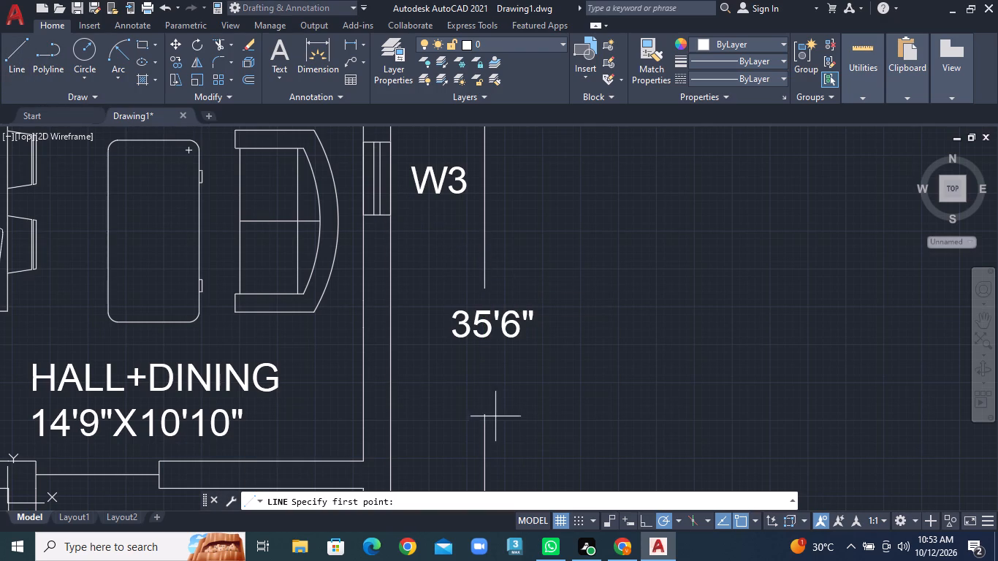
left_click(484, 416)
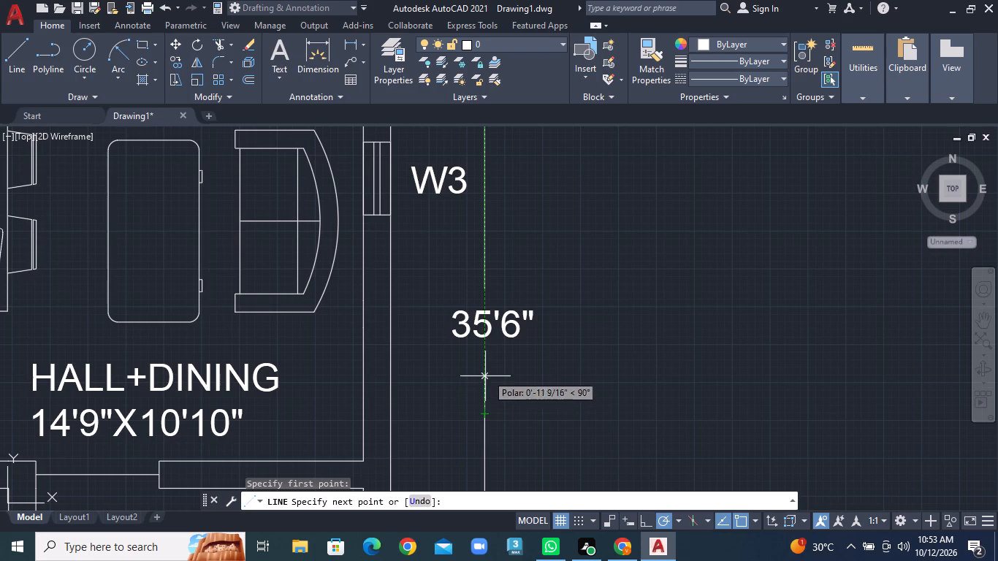
left_click(487, 359)
right_click(487, 359)
left_click(528, 373)
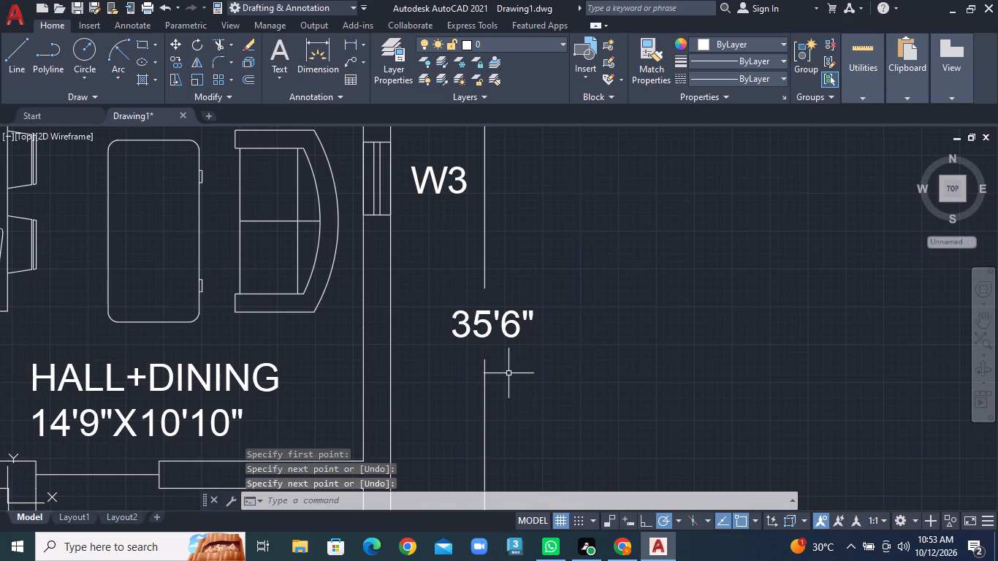
scroll(454, 366, "down", 3)
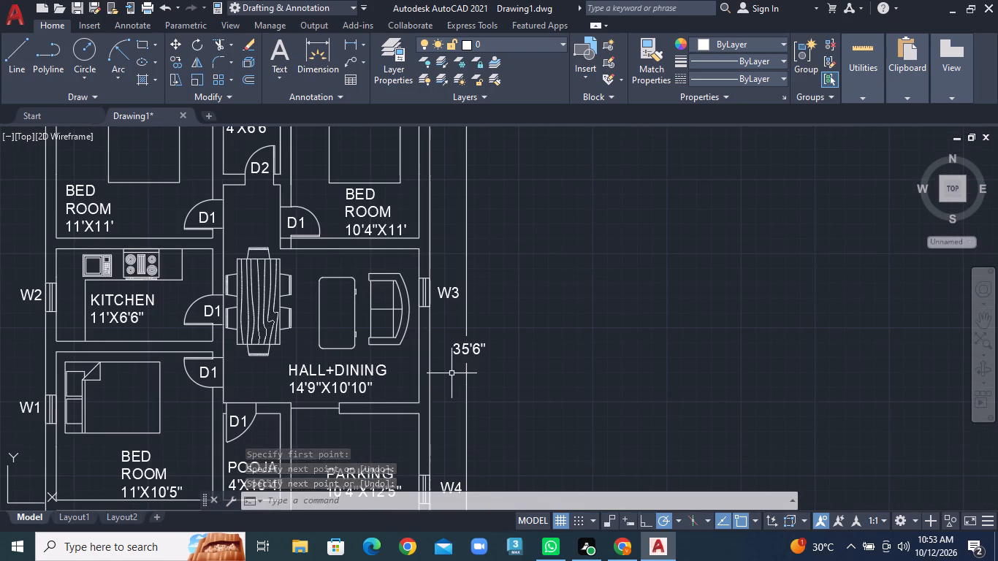
middle_click_drag(446, 373, 613, 277)
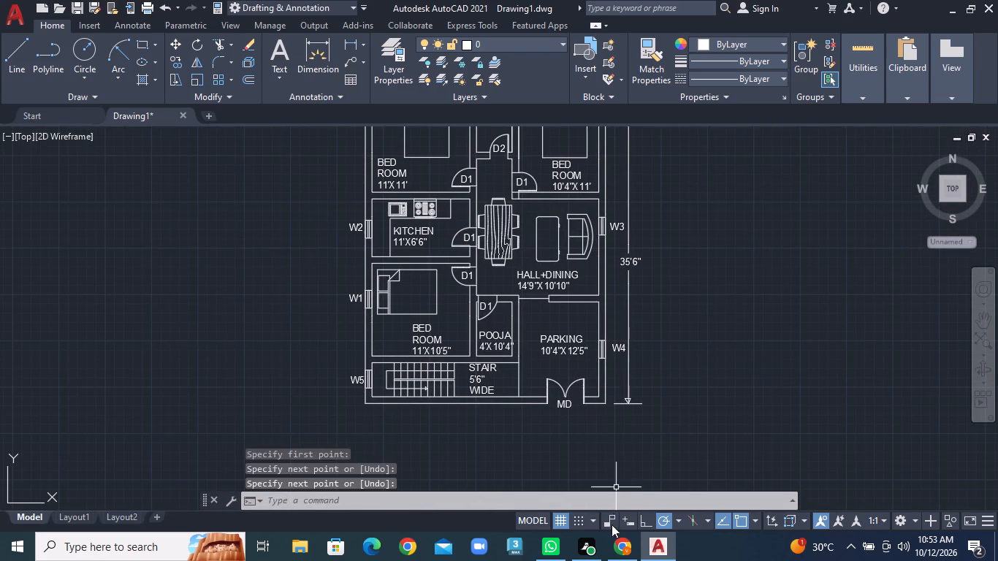
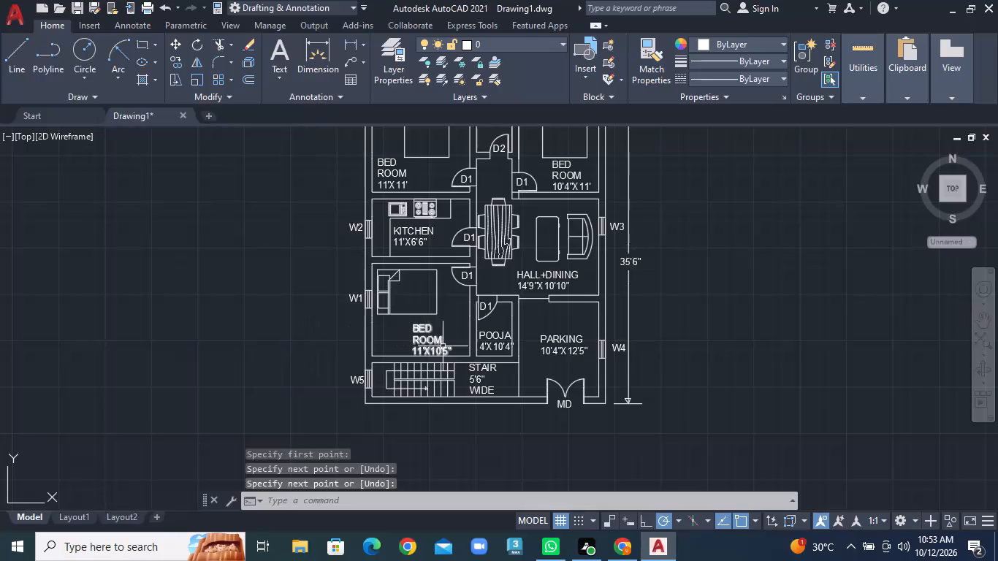
Move the BED ROOM 11'X10'5" label slightly north, away from the room's south wall.
left_click(418, 344)
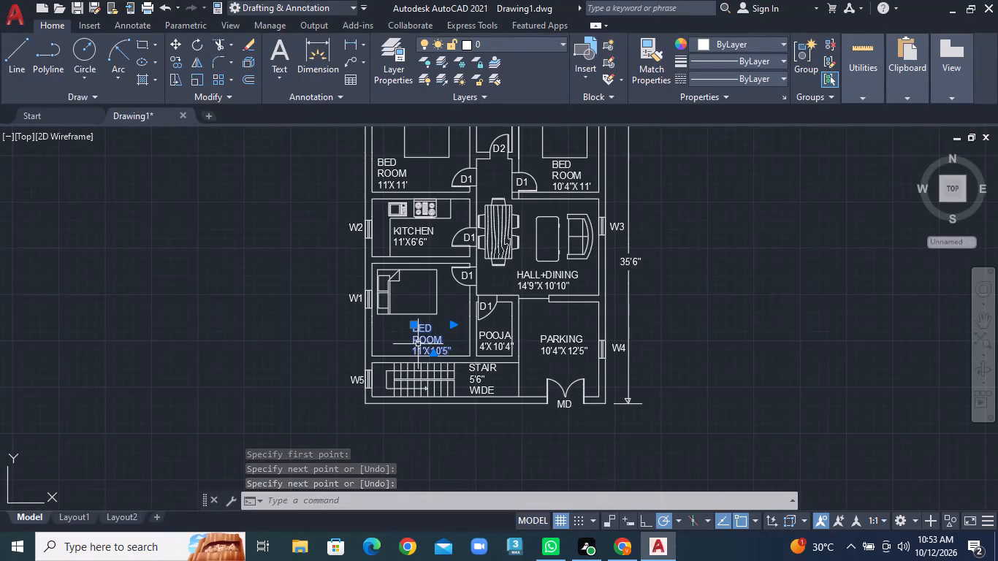
scroll(418, 342, "up", 3)
right_click(408, 344)
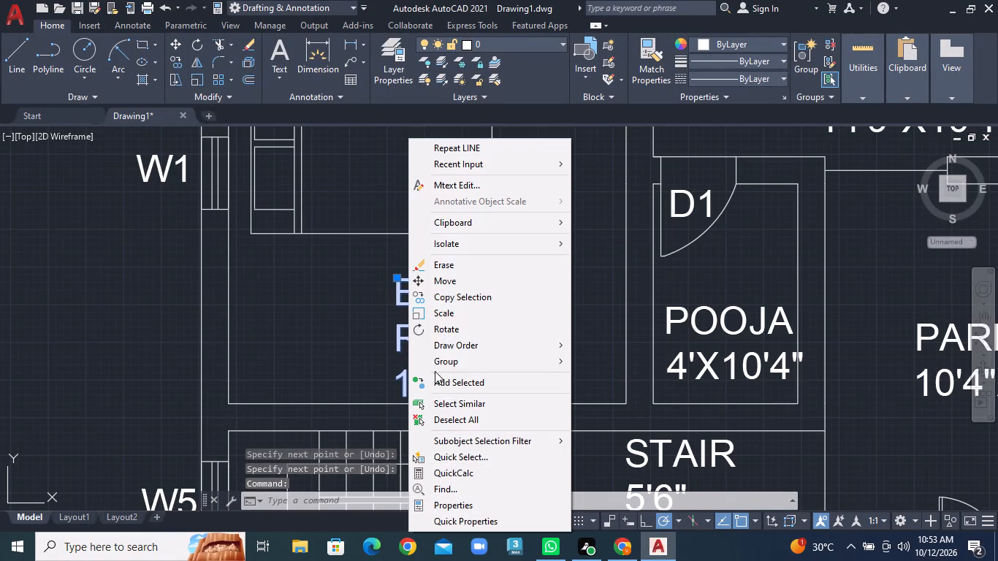
left_click(453, 281)
left_click(447, 336)
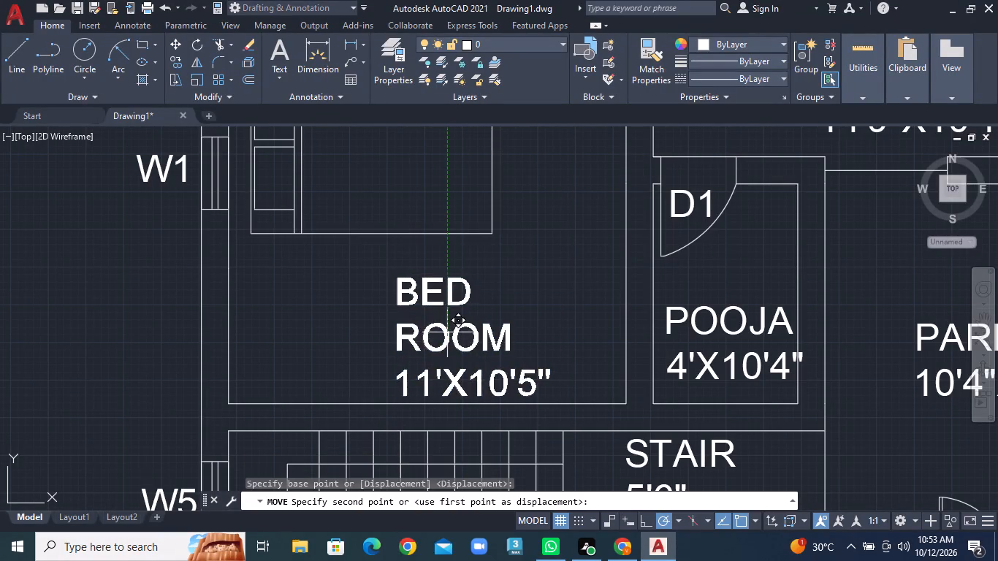
left_click(446, 328)
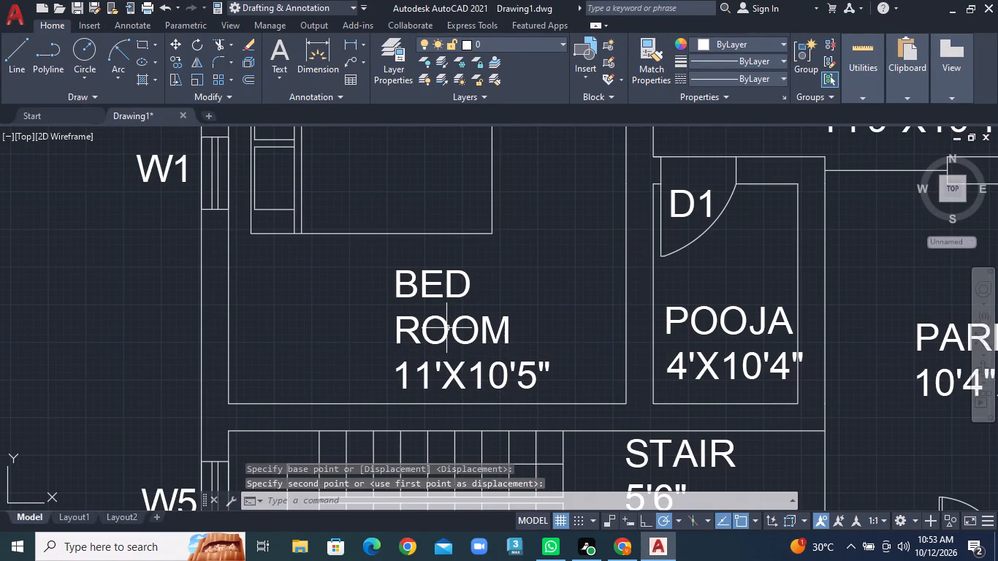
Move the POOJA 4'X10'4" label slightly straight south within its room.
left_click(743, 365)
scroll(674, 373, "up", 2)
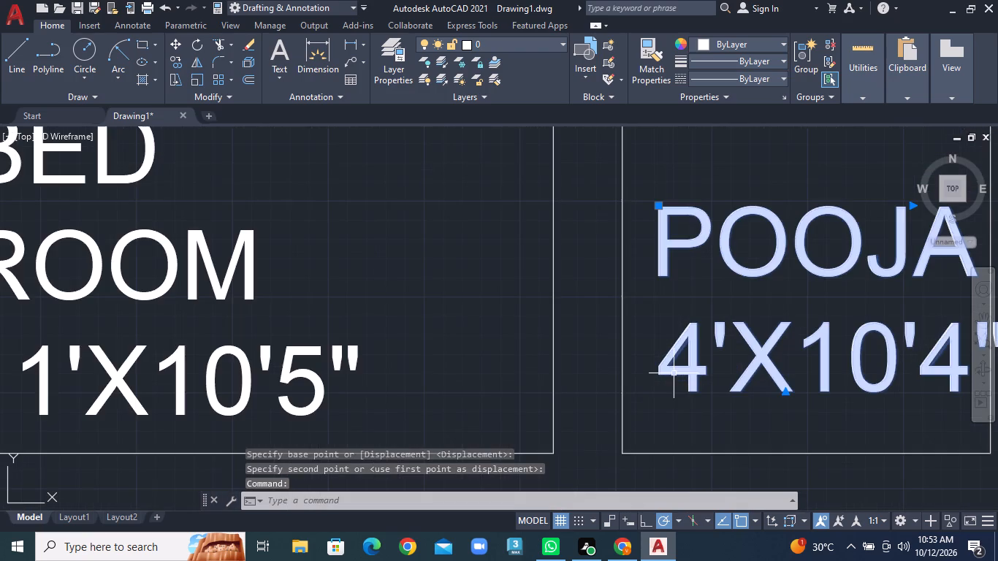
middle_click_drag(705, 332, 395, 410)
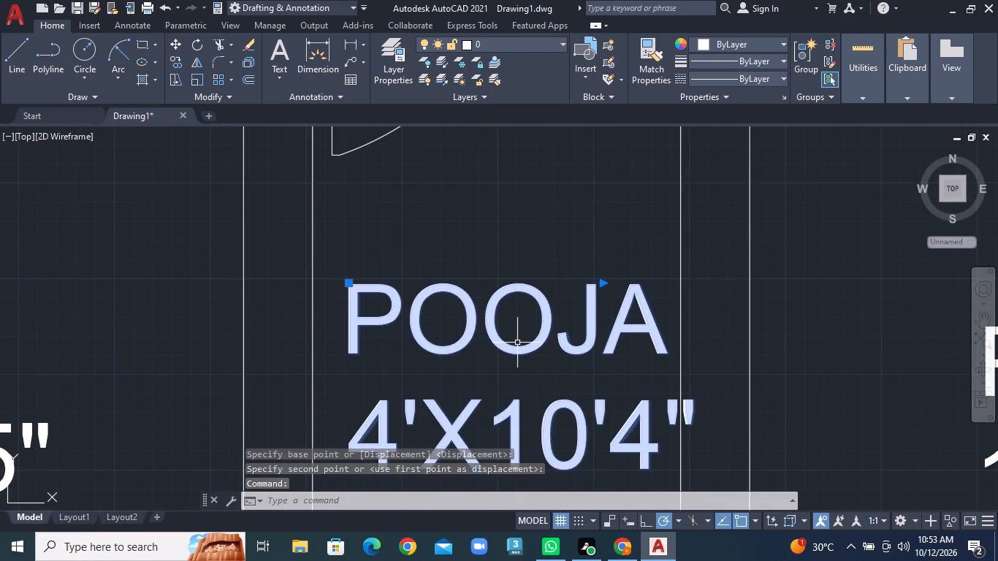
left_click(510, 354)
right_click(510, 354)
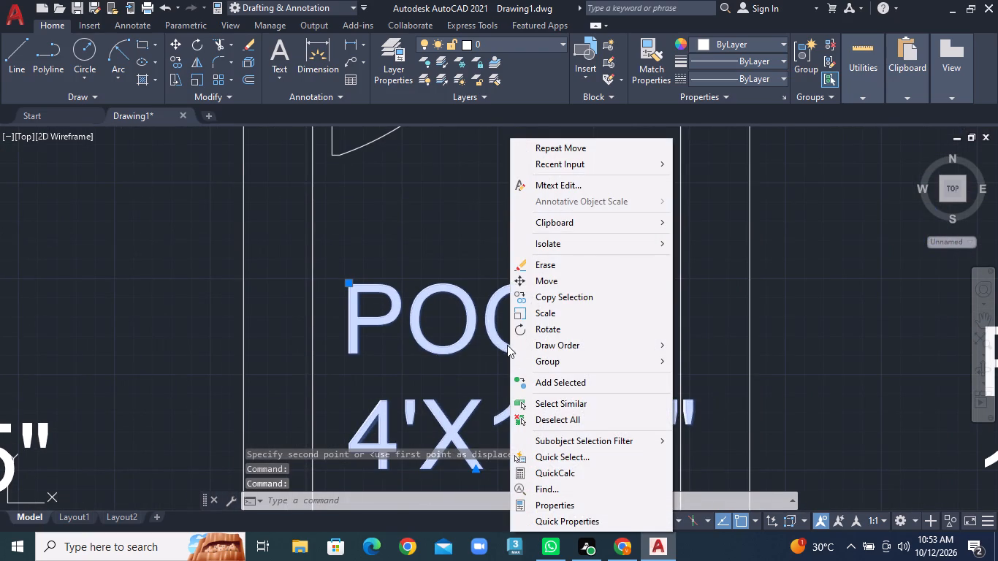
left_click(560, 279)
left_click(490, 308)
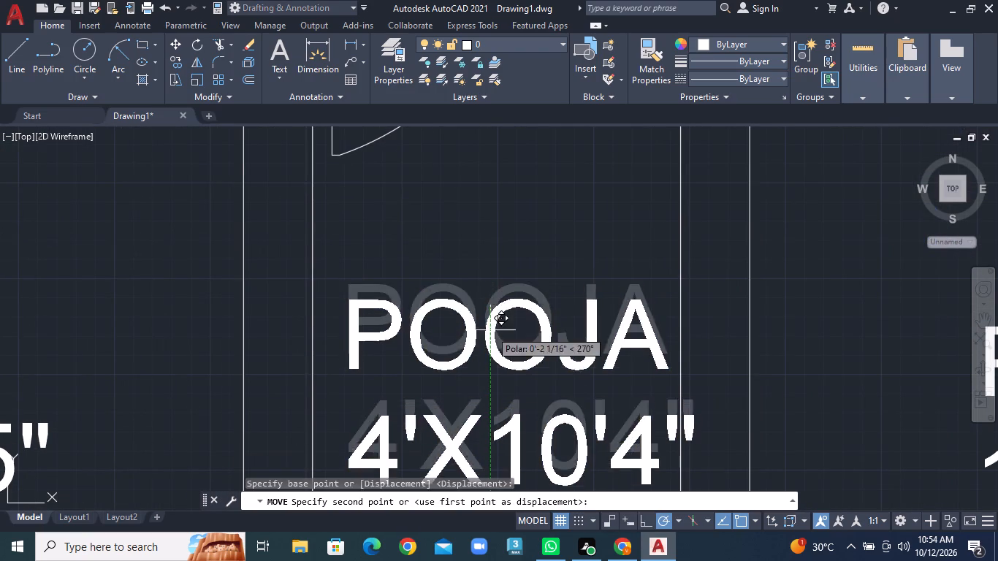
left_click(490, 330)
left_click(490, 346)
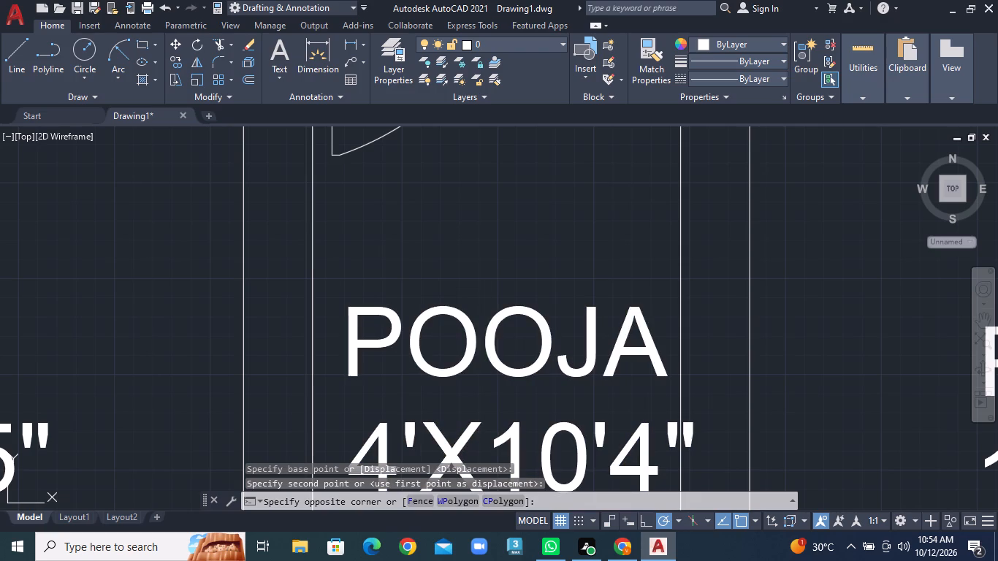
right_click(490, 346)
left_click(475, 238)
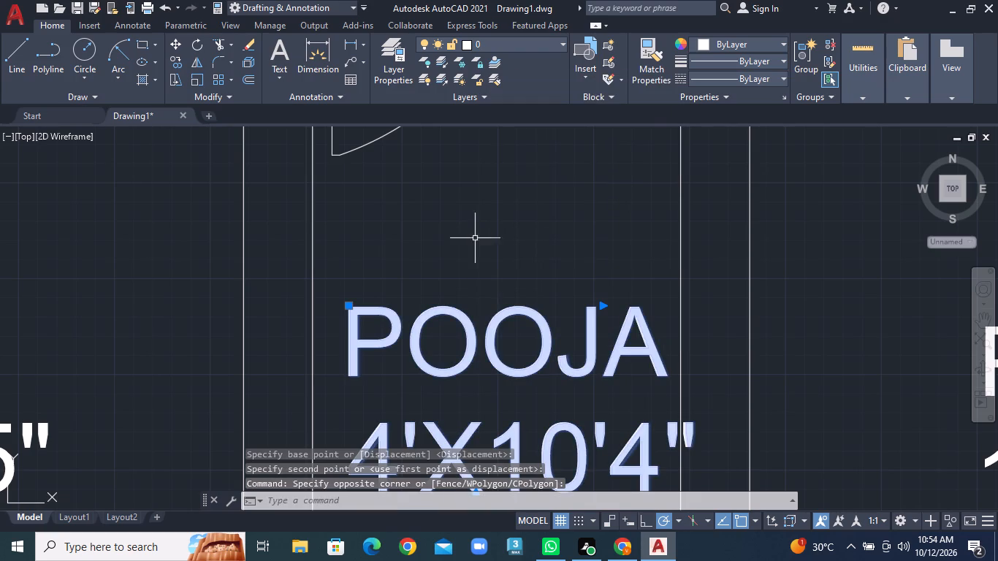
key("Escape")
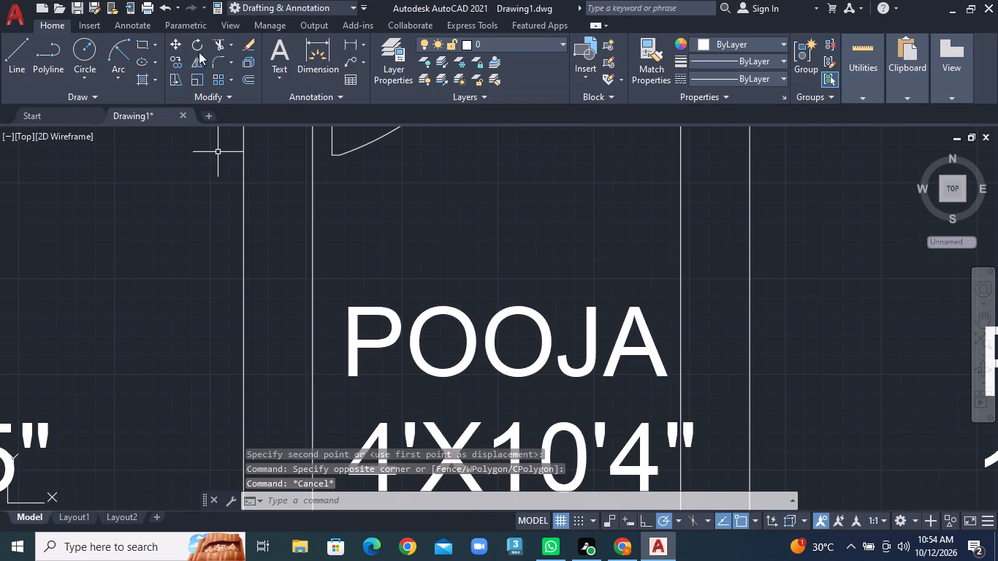
Move the POOJA 4'X10'4" label slightly northwest so its text sits between the room's side walls.
left_click(176, 37)
left_click(448, 314)
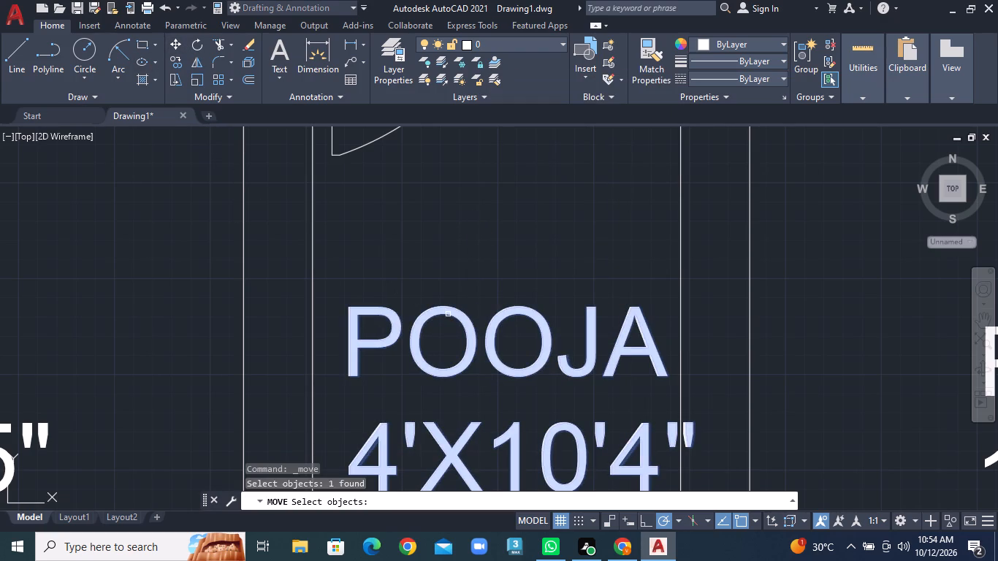
right_click(448, 314)
left_click(458, 318)
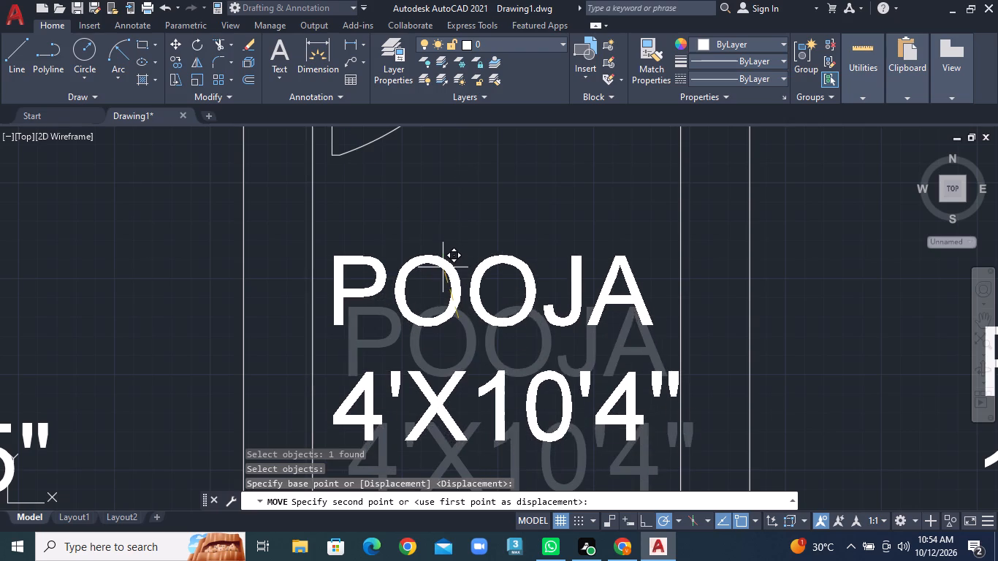
left_click(437, 253)
Move the dining table with its chairs slightly southeast in the hall, clear of the west wall and the kitchen door.
scroll(484, 308, "down", 2)
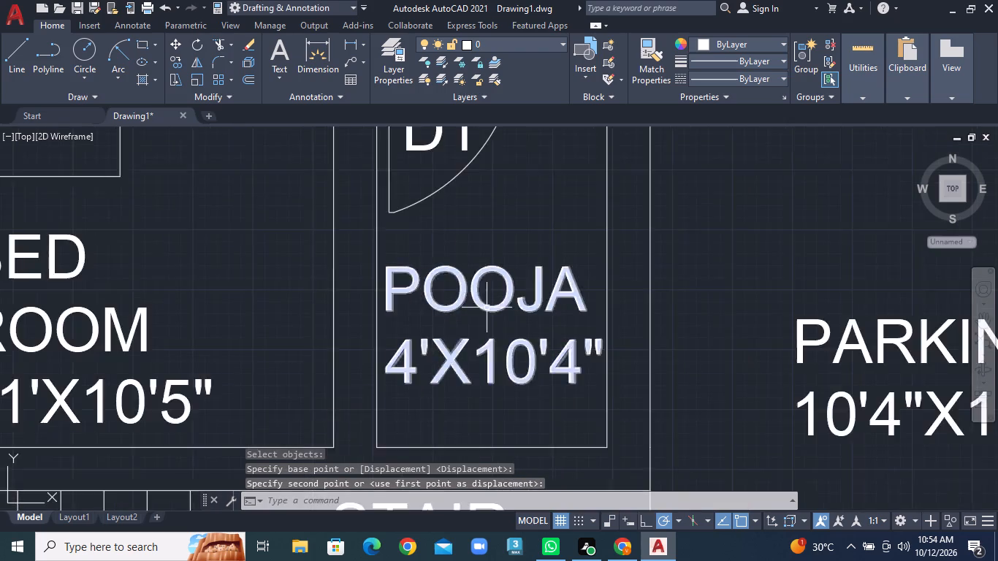
scroll(487, 308, "down", 3)
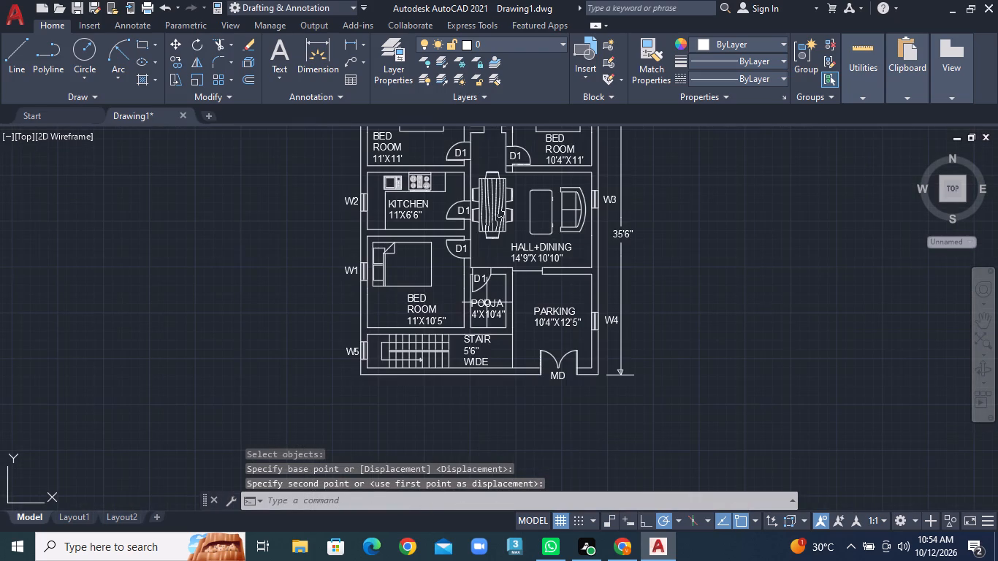
middle_click_drag(524, 220, 526, 339)
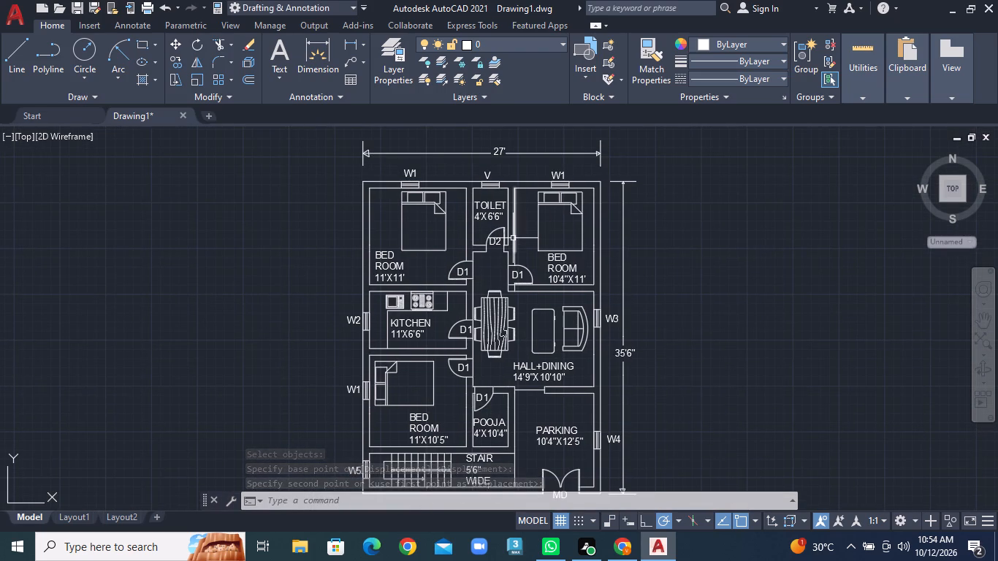
scroll(449, 243, "up", 1)
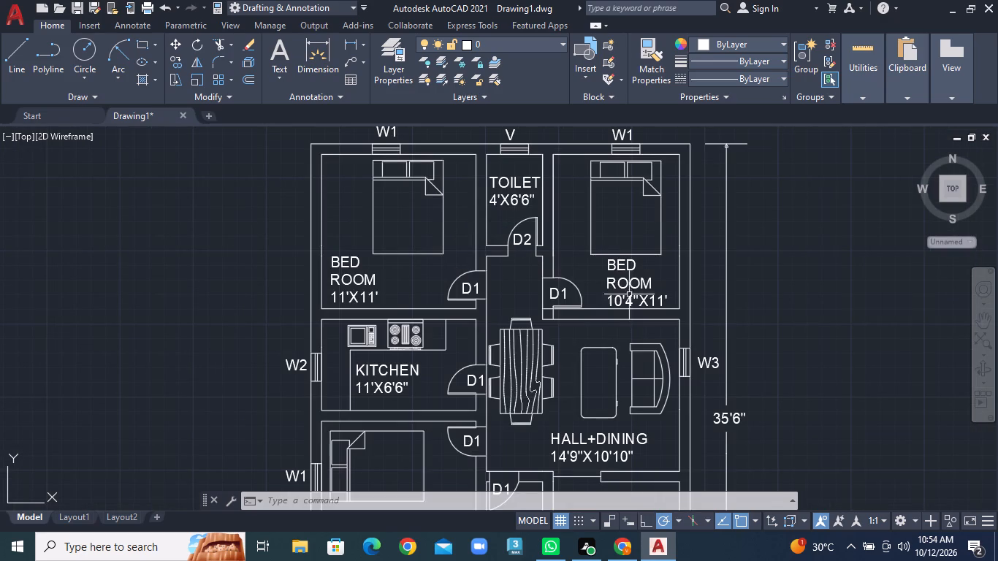
scroll(606, 378, "down", 1)
middle_click_drag(600, 388, 566, 310)
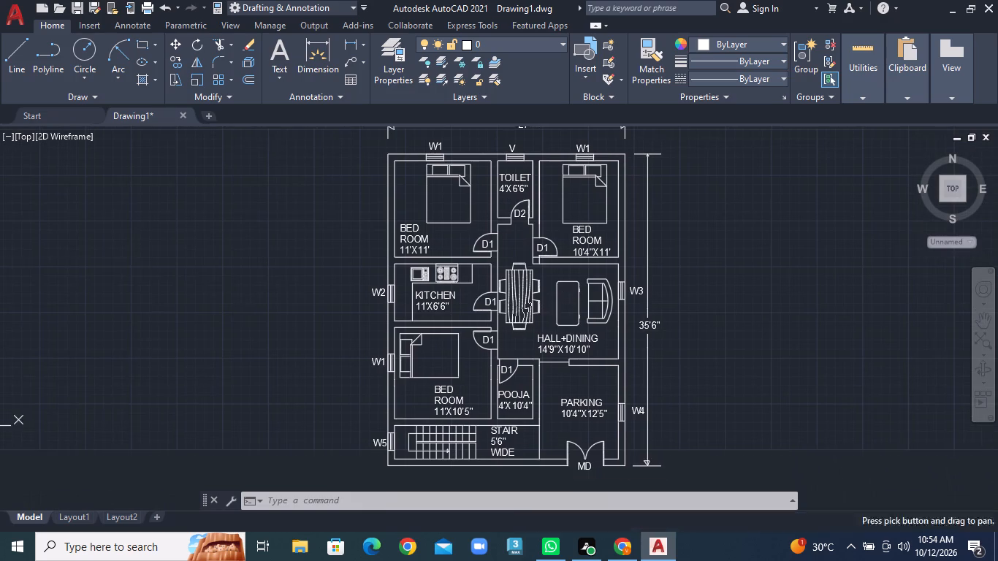
scroll(540, 308, "up", 1)
left_click(524, 303)
right_click(524, 303)
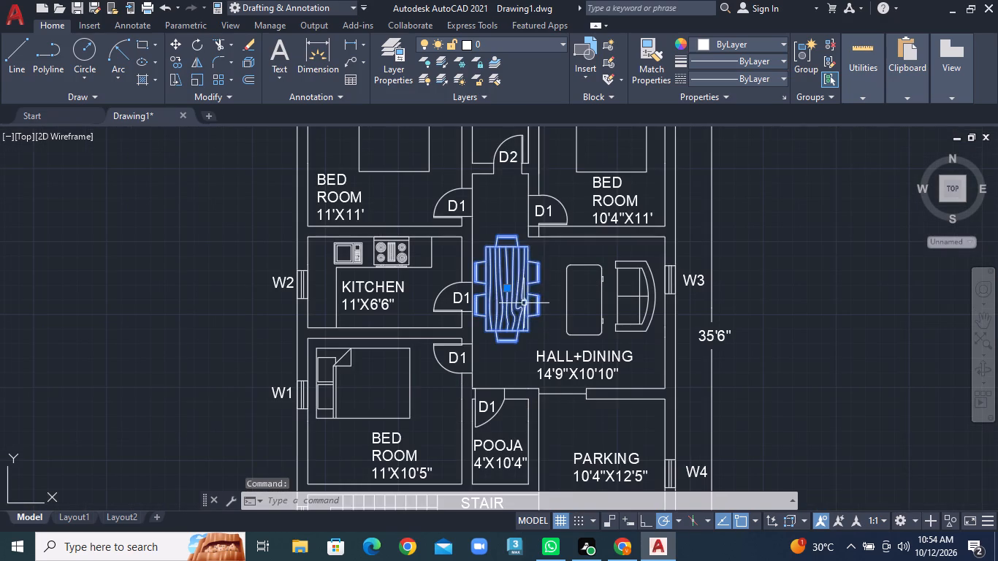
left_click(569, 279)
left_click(508, 283)
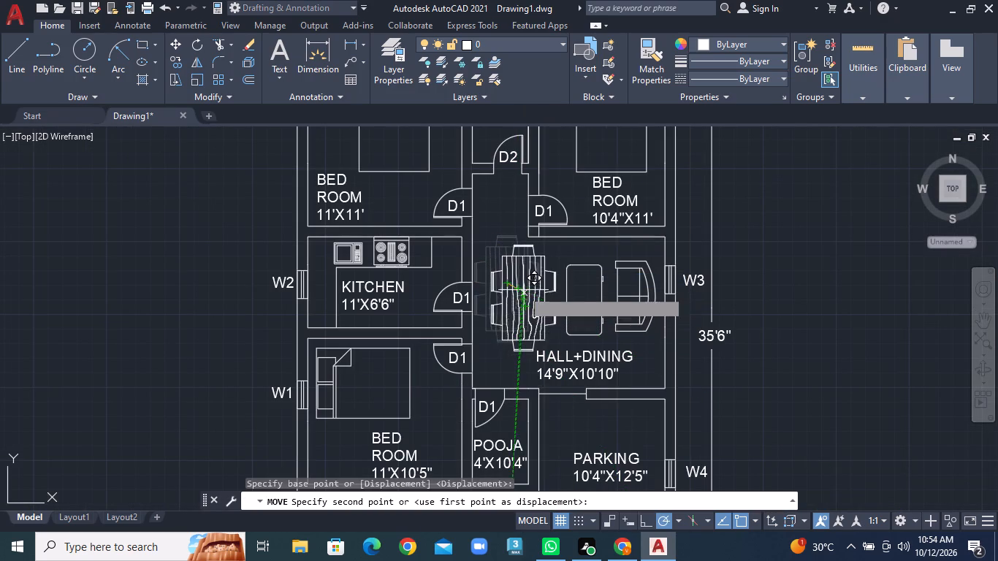
scroll(520, 294, "up", 2)
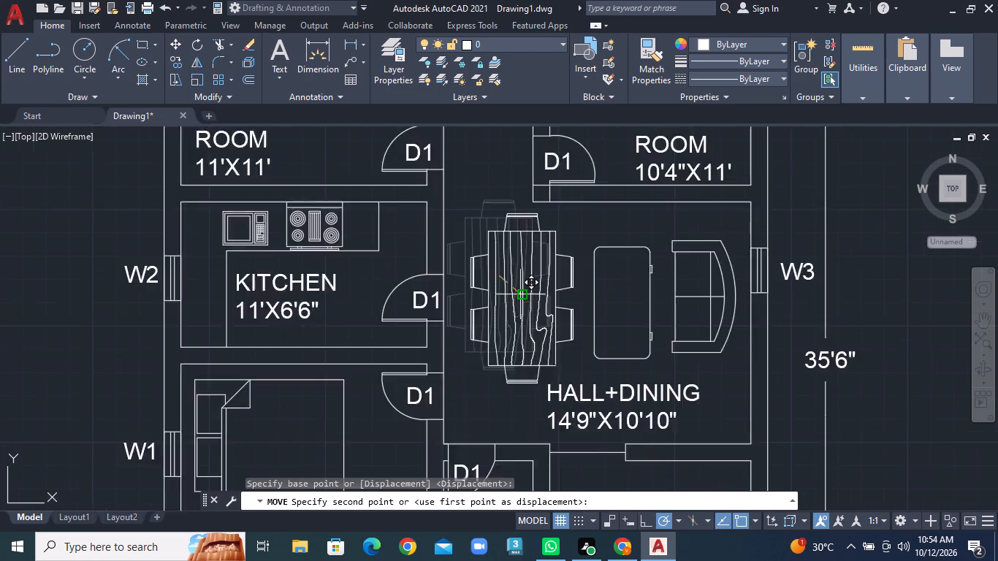
left_click(512, 300)
scroll(541, 307, "down", 2)
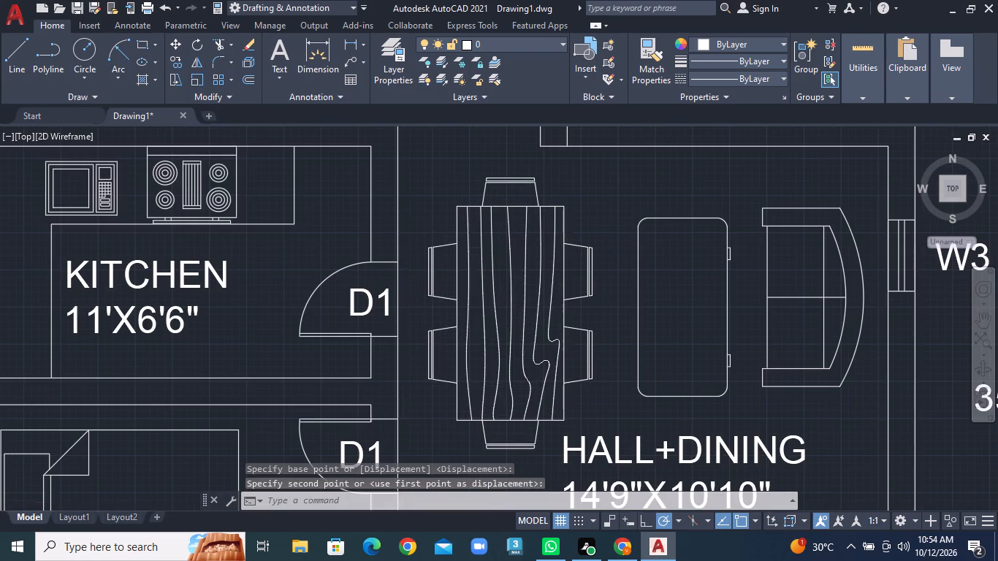
scroll(557, 313, "down", 2)
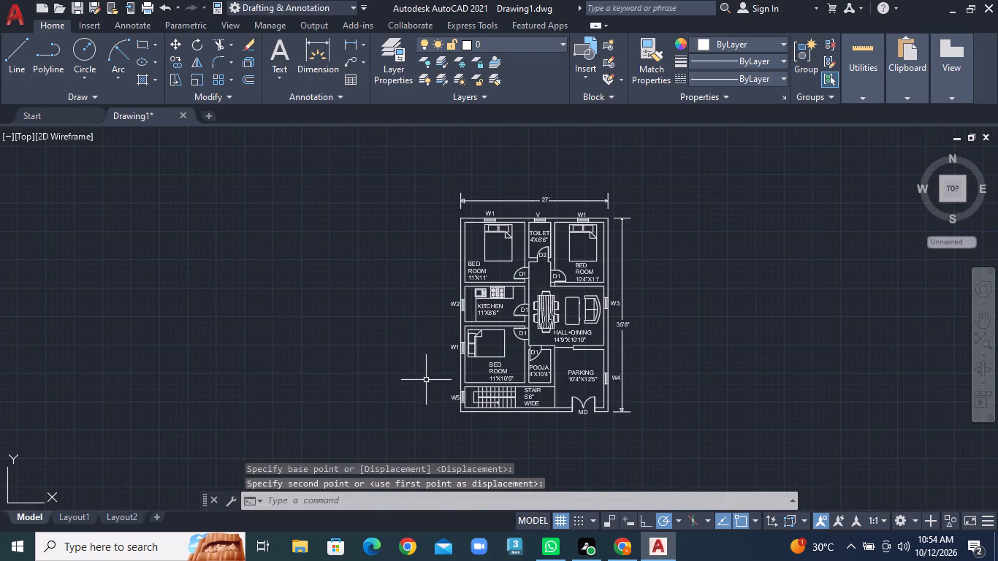
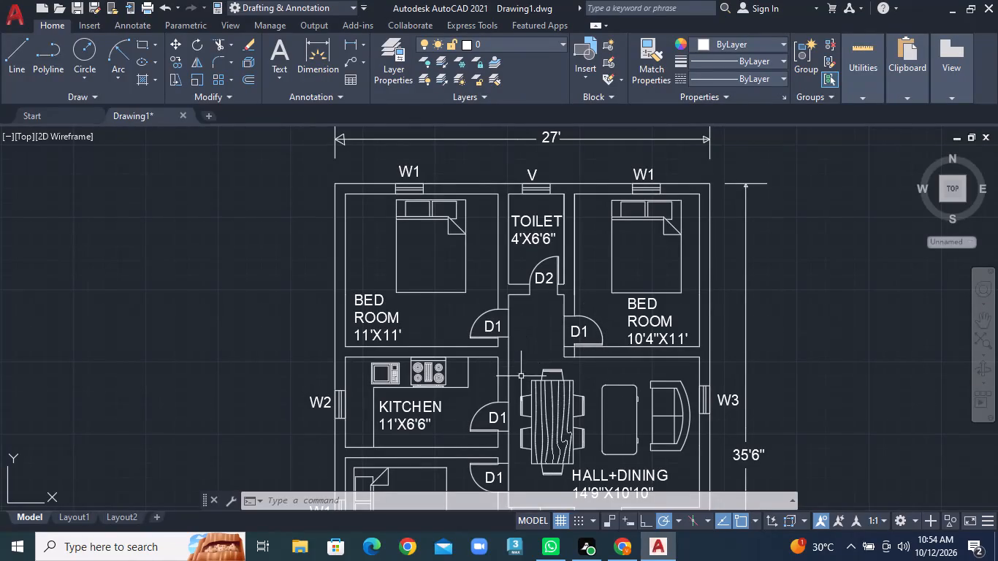
Review the whole floor plan, checking room labels, furniture and overall dimensions from the bedrooms down to the stair and main door.
middle_click_drag(598, 403, 579, 267)
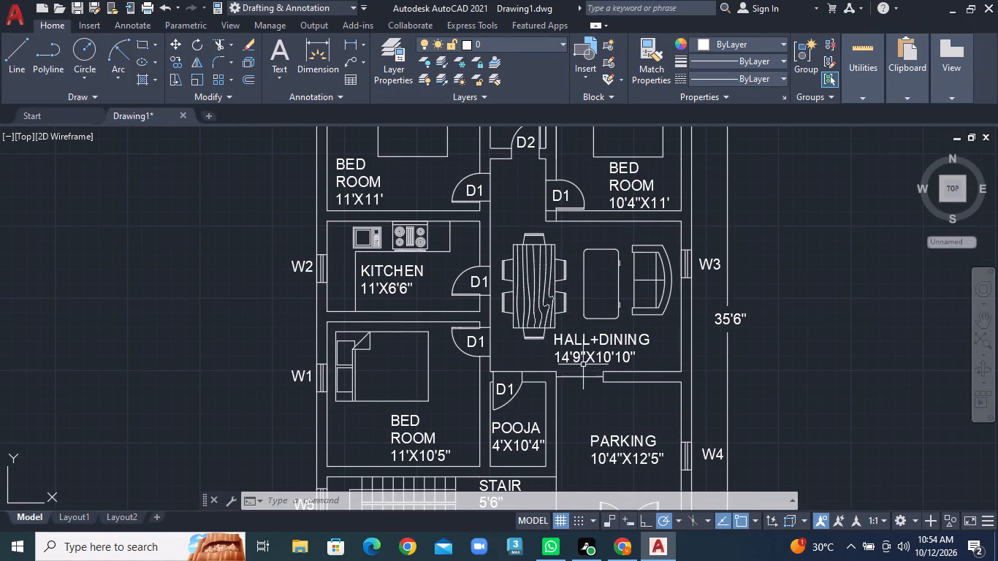
middle_click_drag(509, 411, 505, 312)
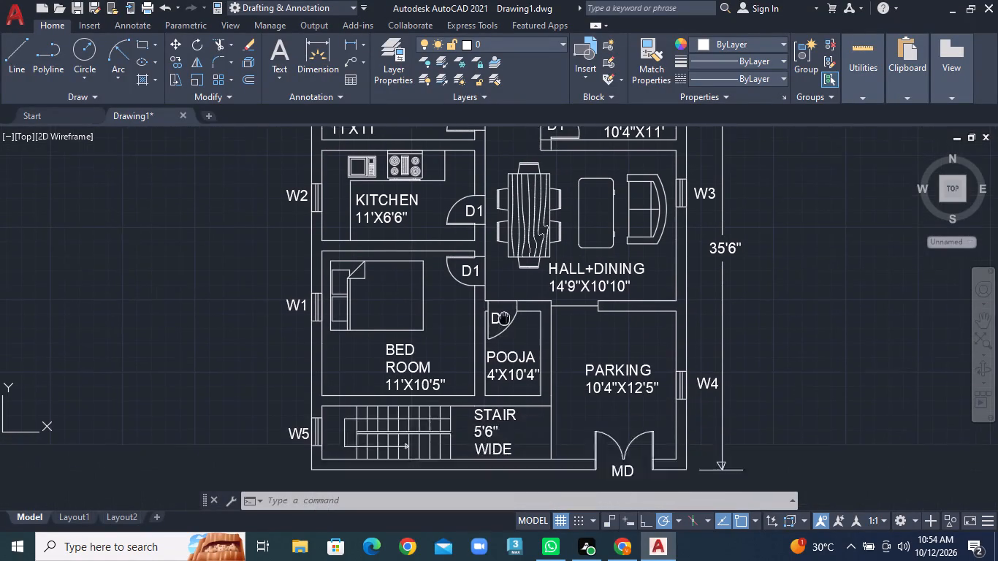
middle_click_drag(505, 312, 508, 301)
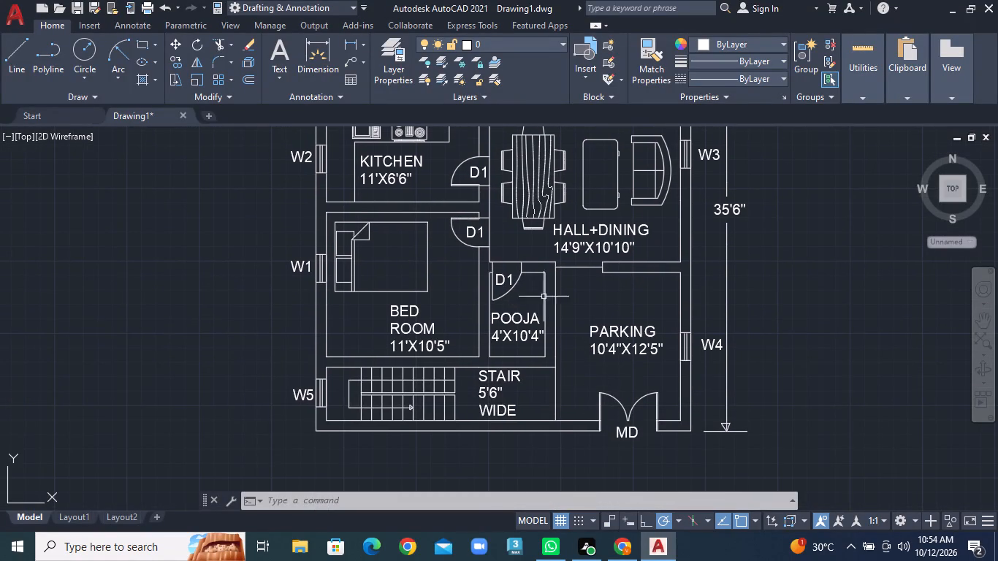
scroll(539, 282, "down", 1)
middle_click_drag(519, 193, 518, 318)
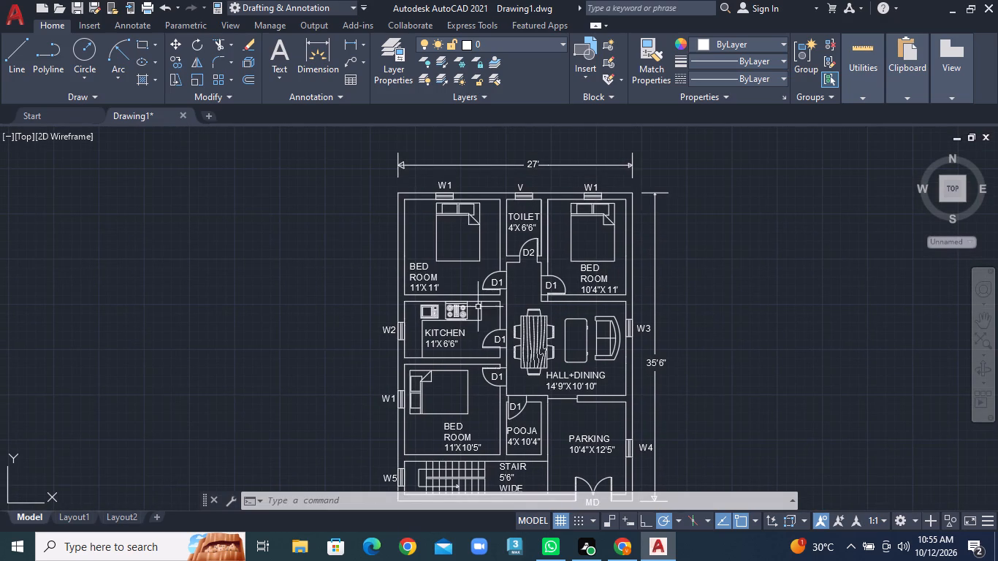
scroll(590, 302, "down", 1)
middle_click_drag(577, 299, 570, 296)
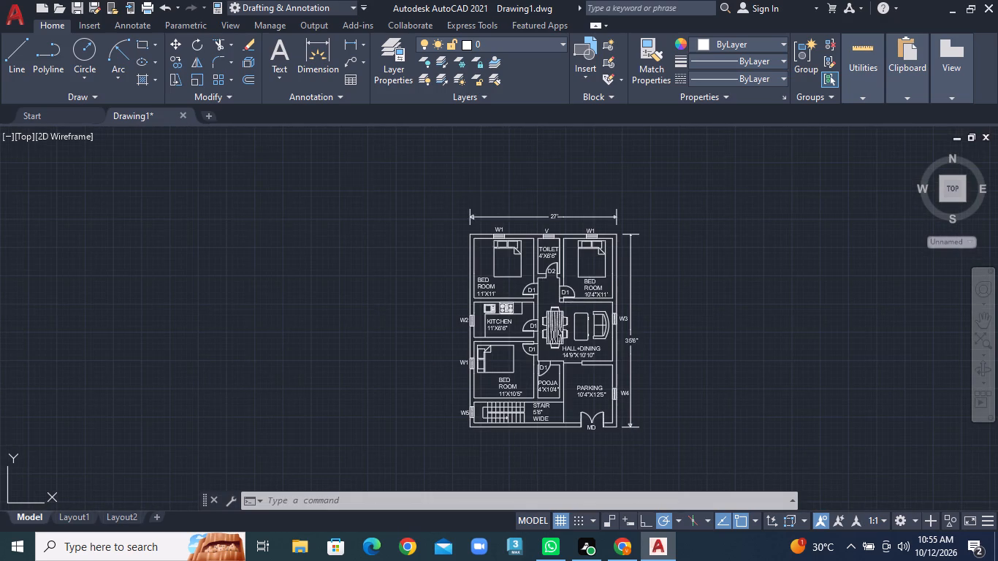
middle_click_drag(570, 296, 541, 270)
middle_click(541, 270)
Erase the upper segment of the vertical 35'6" dimension line east of the plan.
scroll(616, 316, "up", 2)
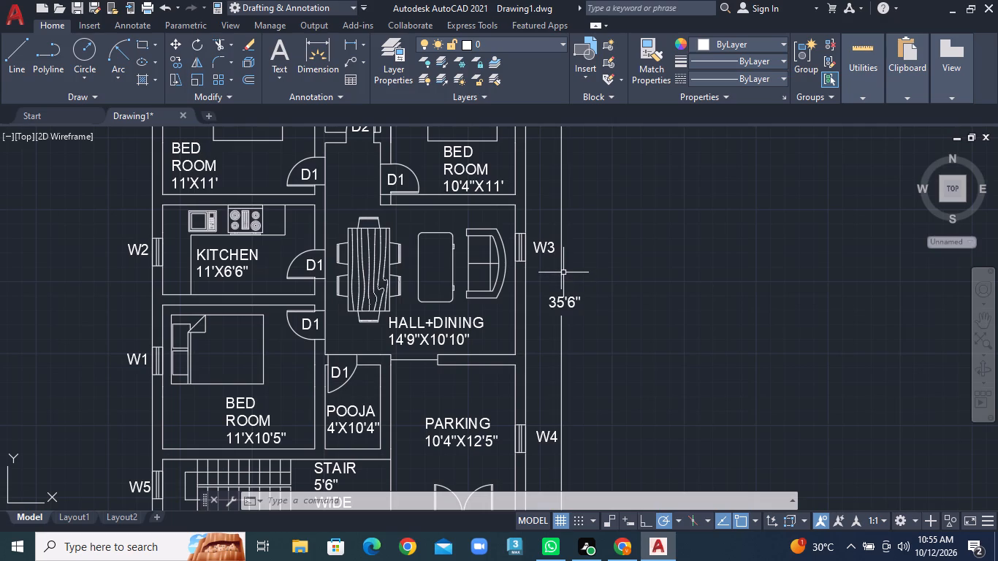
left_click(562, 272)
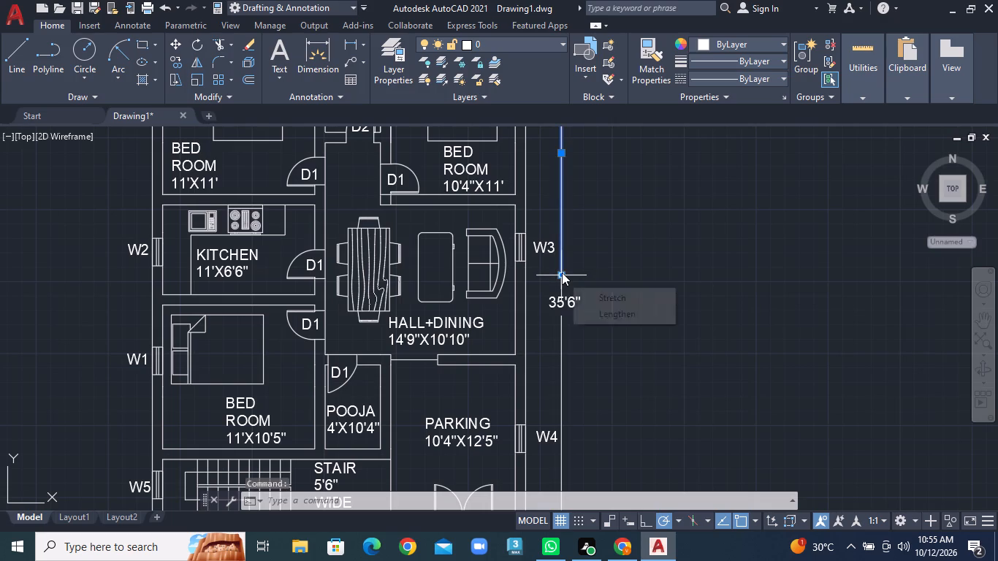
scroll(562, 272, "down", 4)
scroll(598, 253, "up", 1)
scroll(598, 253, "down", 1)
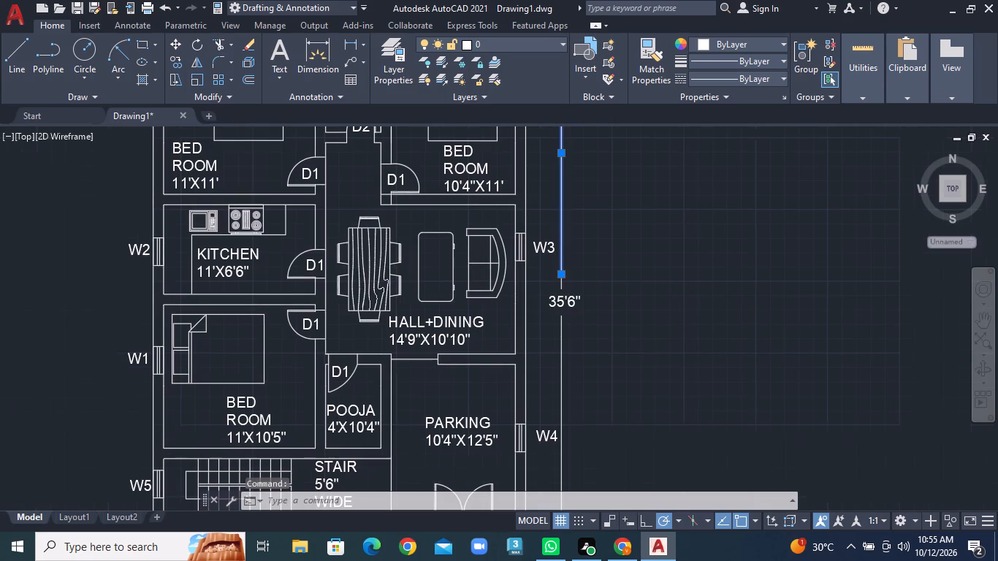
middle_click_drag(587, 251, 592, 316)
right_click(592, 316)
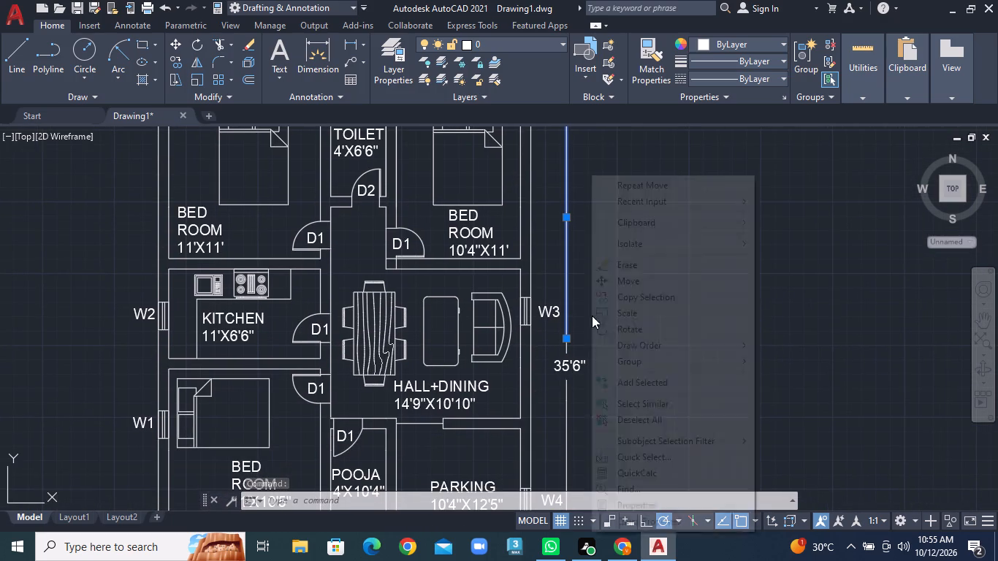
left_click(631, 263)
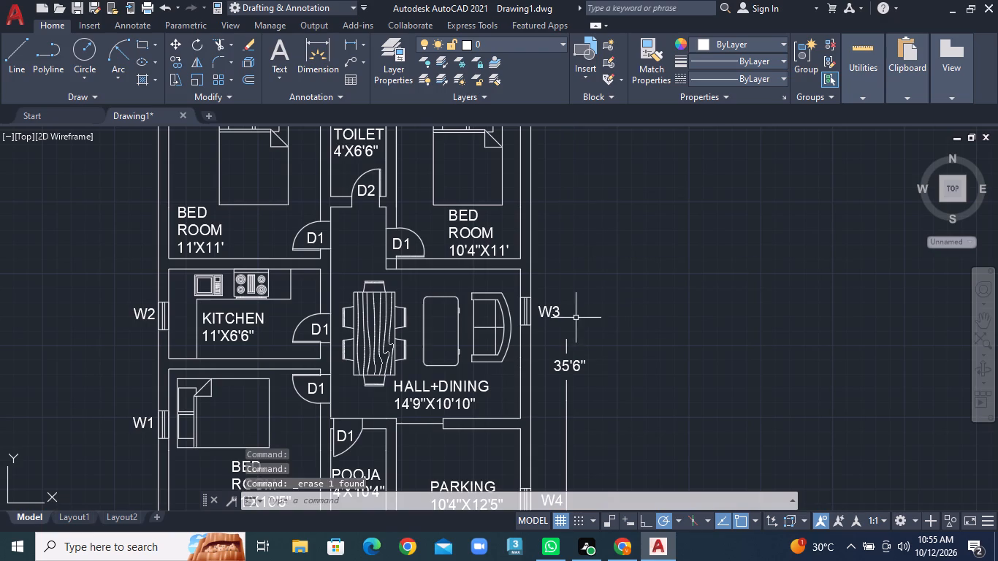
Erase the short leftover line stub directly above the 35'6" dimension text.
left_click(563, 347)
right_click(563, 347)
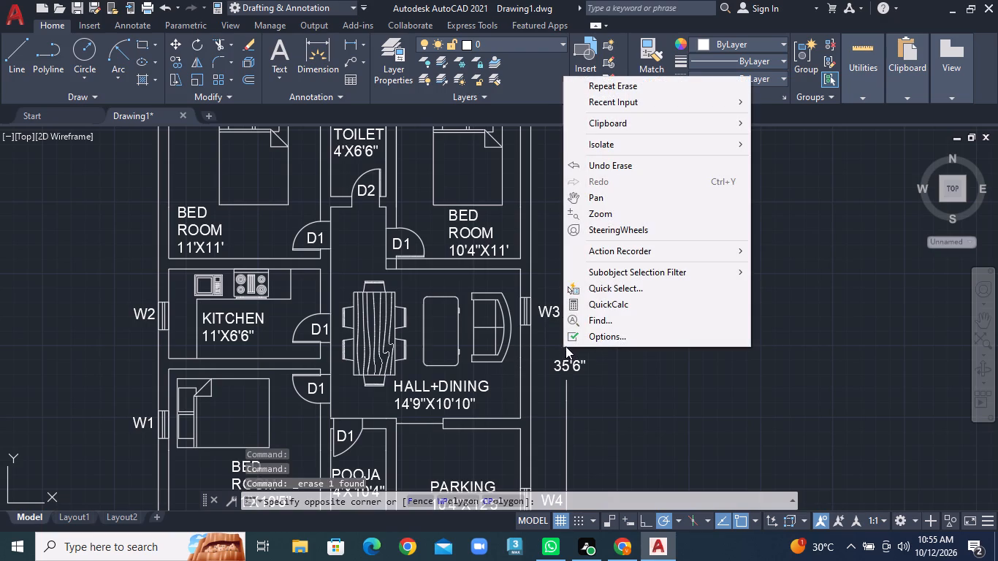
left_click(565, 346)
left_click(565, 350)
left_click(565, 350)
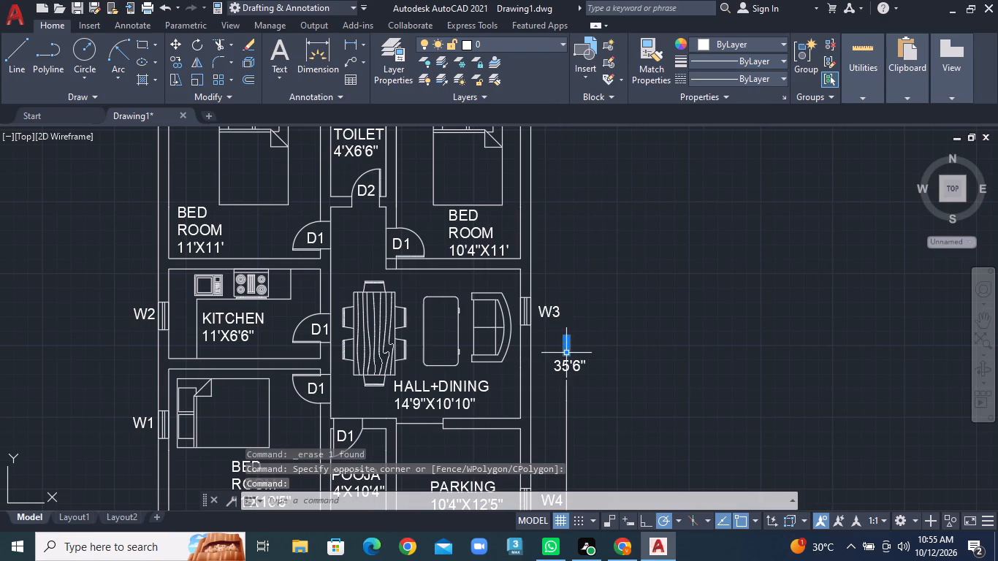
right_click(565, 350)
right_click(574, 316)
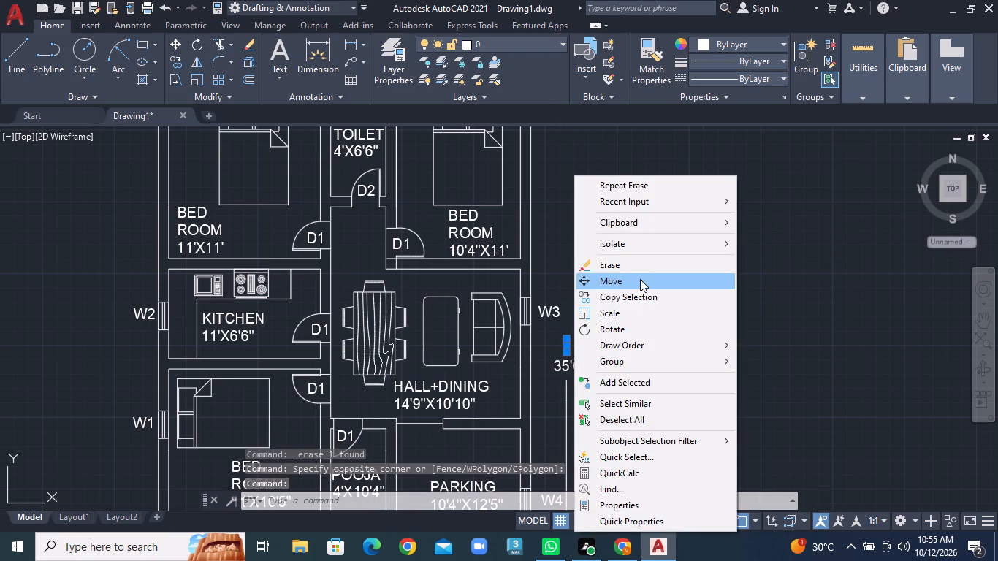
left_click(640, 268)
Move the 35'6" dimension text north along its dimension line, to just below the W3 window label.
scroll(620, 314, "down", 1)
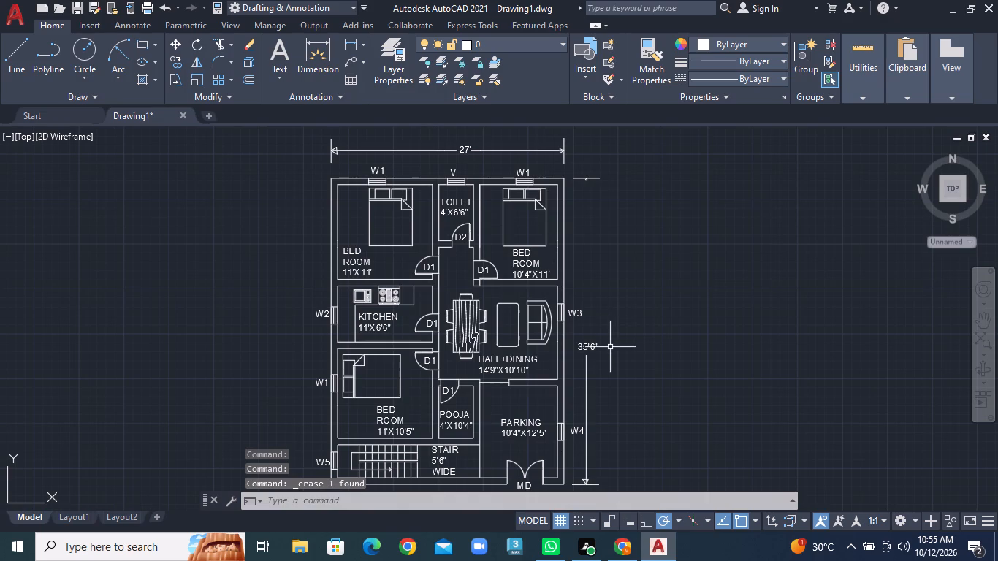
left_click(589, 348)
right_click(589, 348)
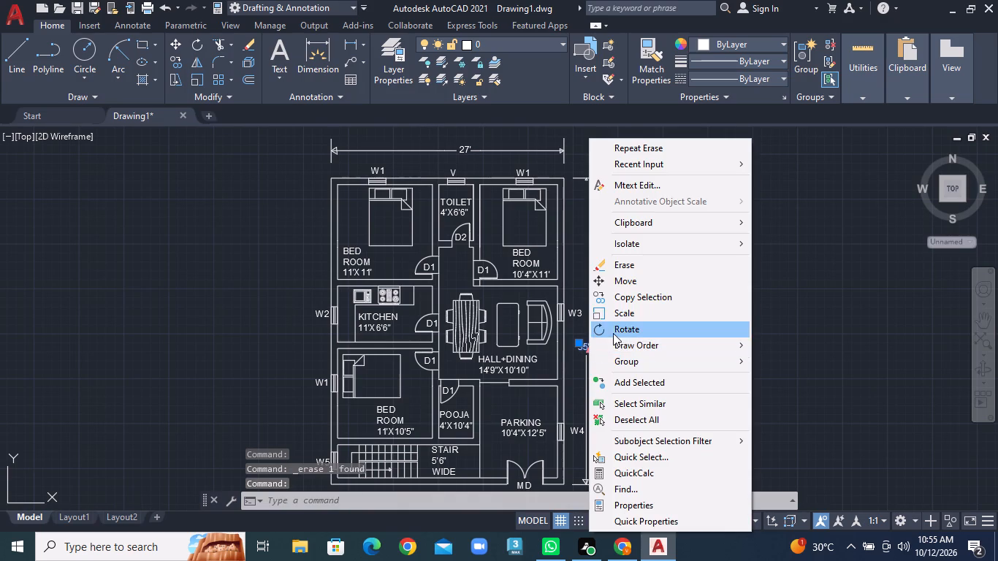
left_click(625, 283)
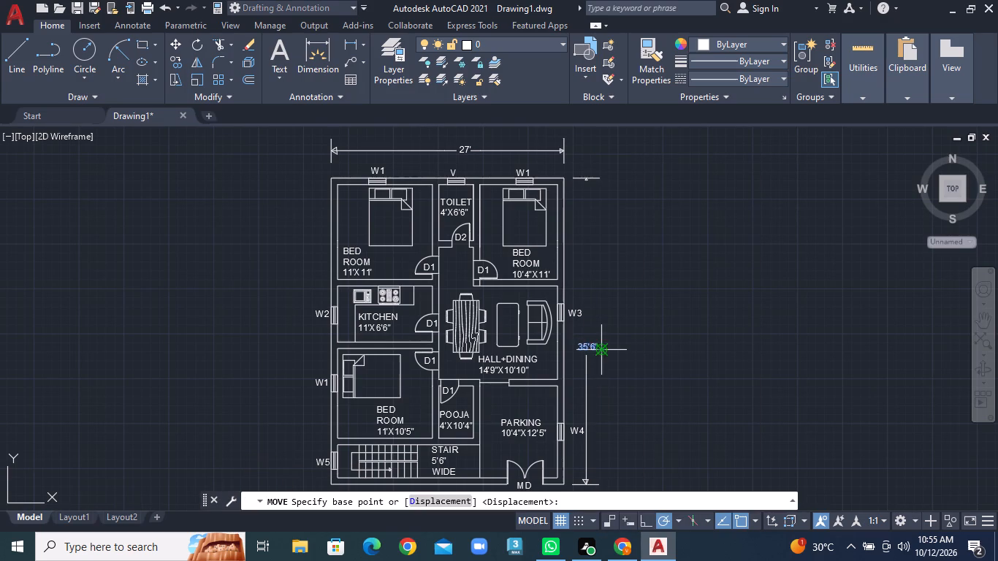
left_click(588, 350)
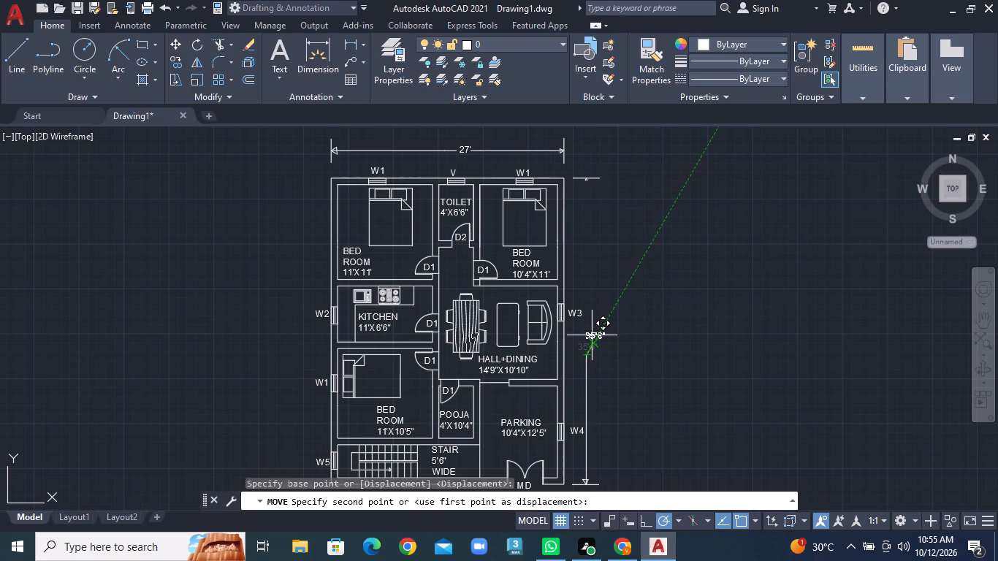
left_click(590, 331)
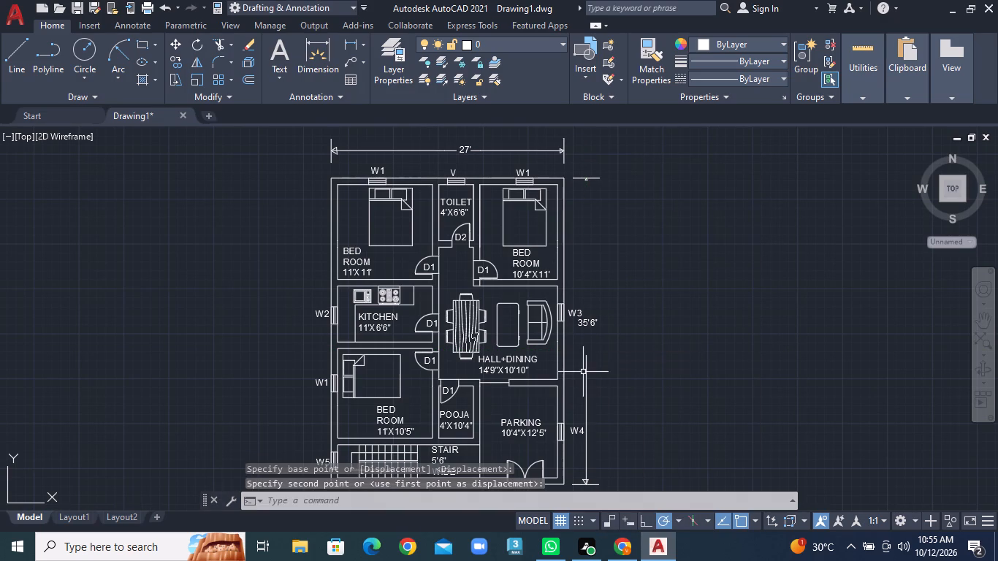
Move the 35'6" dimension text slightly south, clear of the W3 label.
left_click(589, 322)
right_click(589, 322)
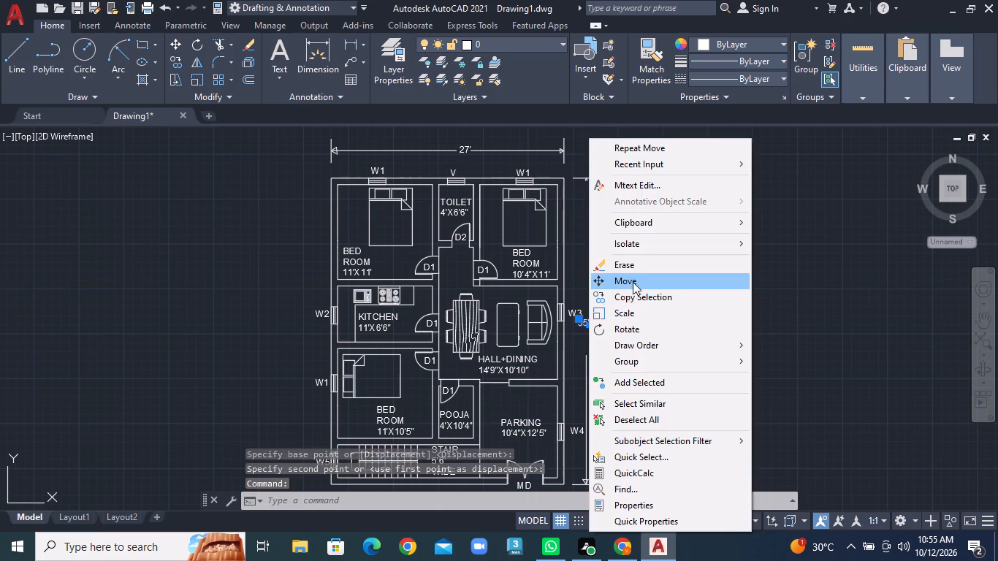
left_click(633, 282)
left_click(593, 323)
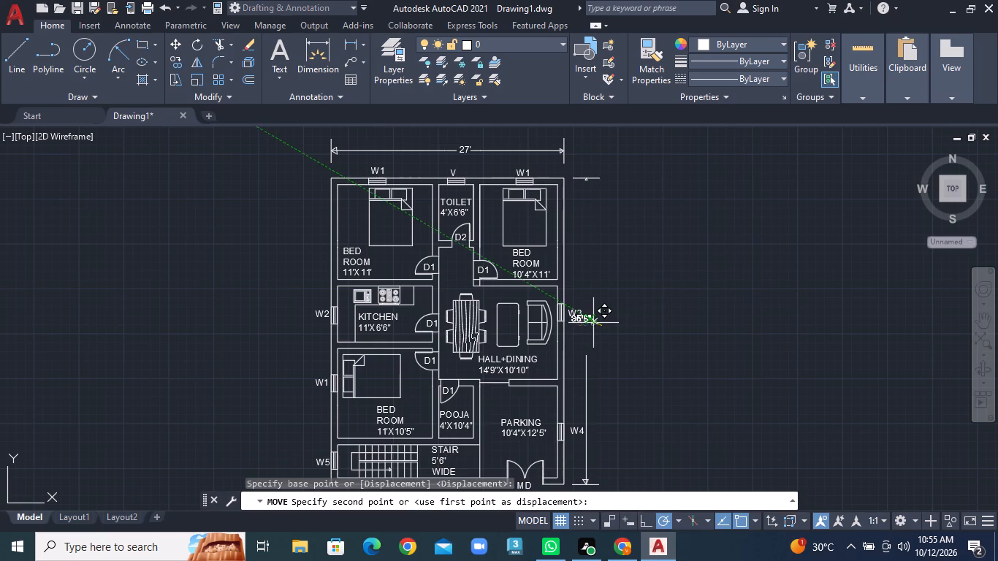
scroll(593, 323, "up", 1)
left_click(605, 339)
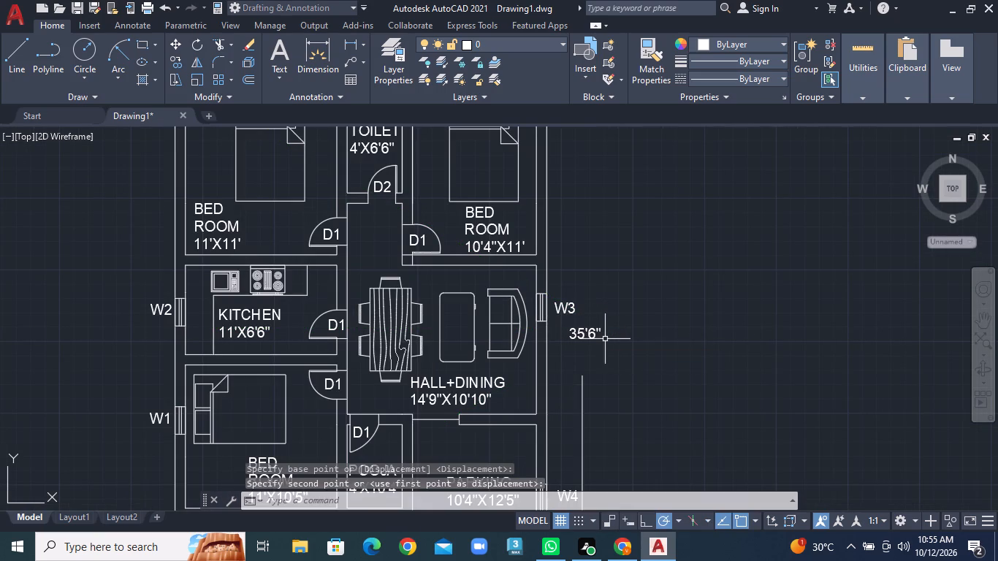
Draw a vertical line extending the lower part of the 35'6" dimension line up to just beneath its text.
left_click(25, 58)
scroll(538, 331, "up", 2)
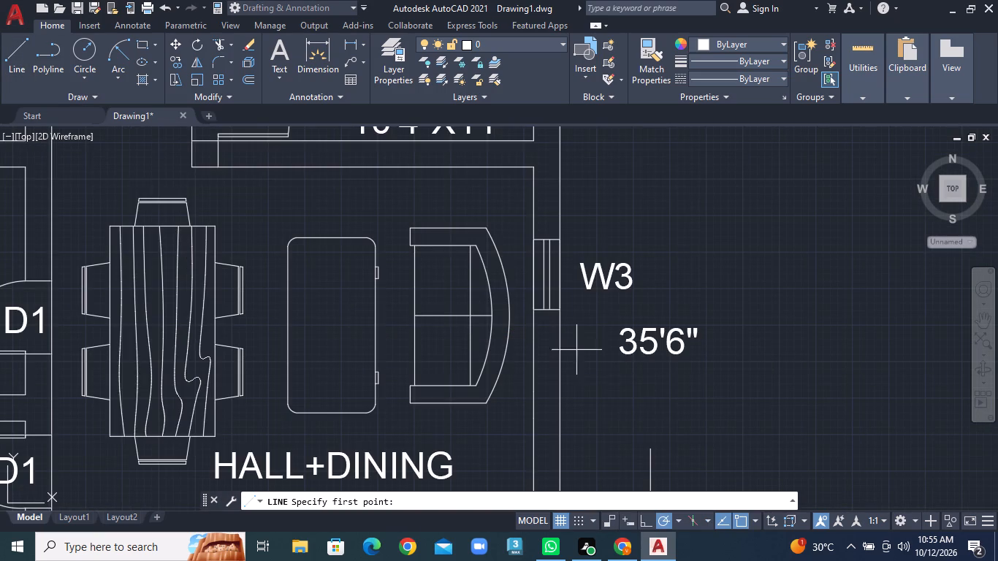
left_click(651, 449)
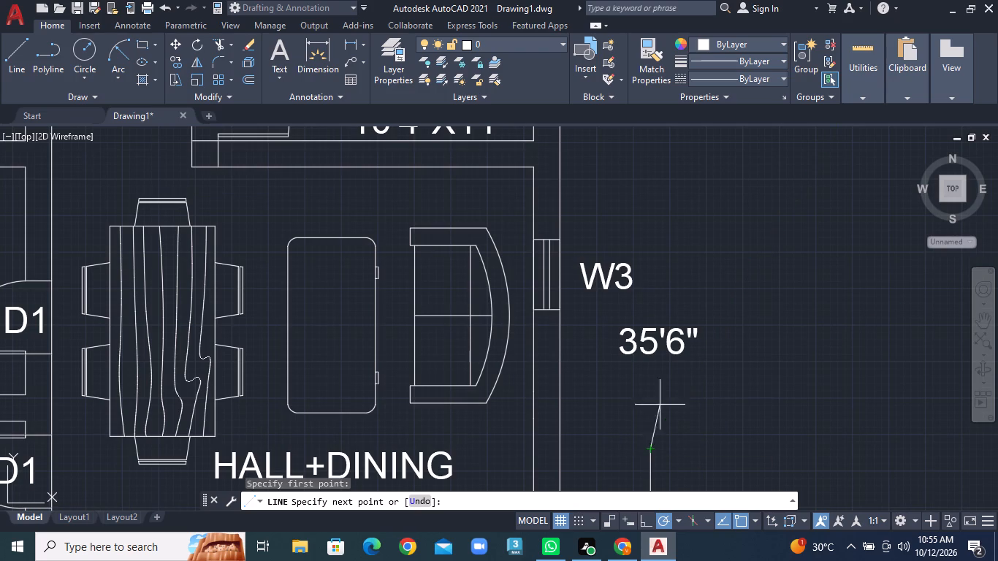
left_click(654, 367)
right_click(654, 367)
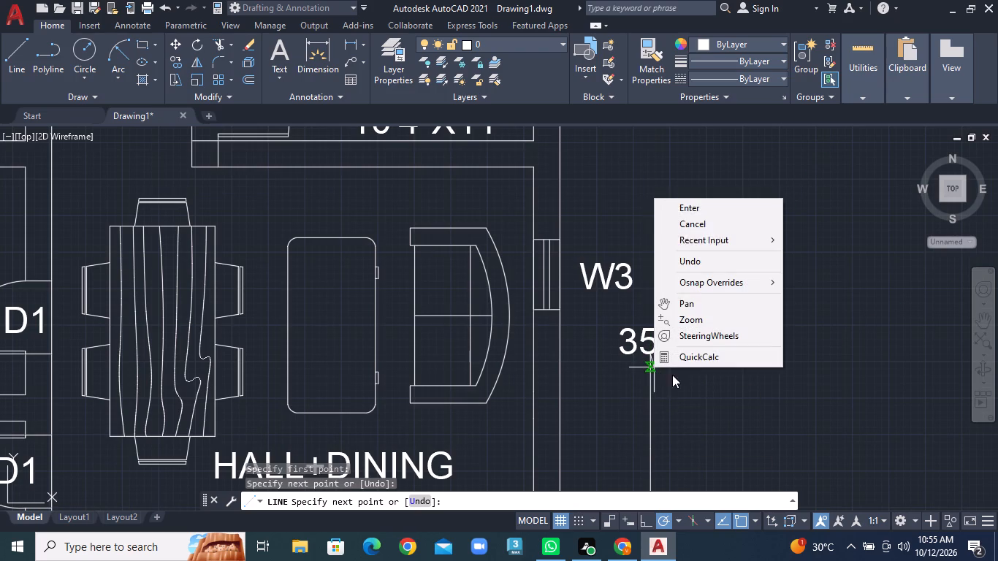
left_click(698, 208)
Draw a vertical line from the tip of the north arrowhead down to just above the 35'6" text.
middle_click_drag(620, 335, 628, 402)
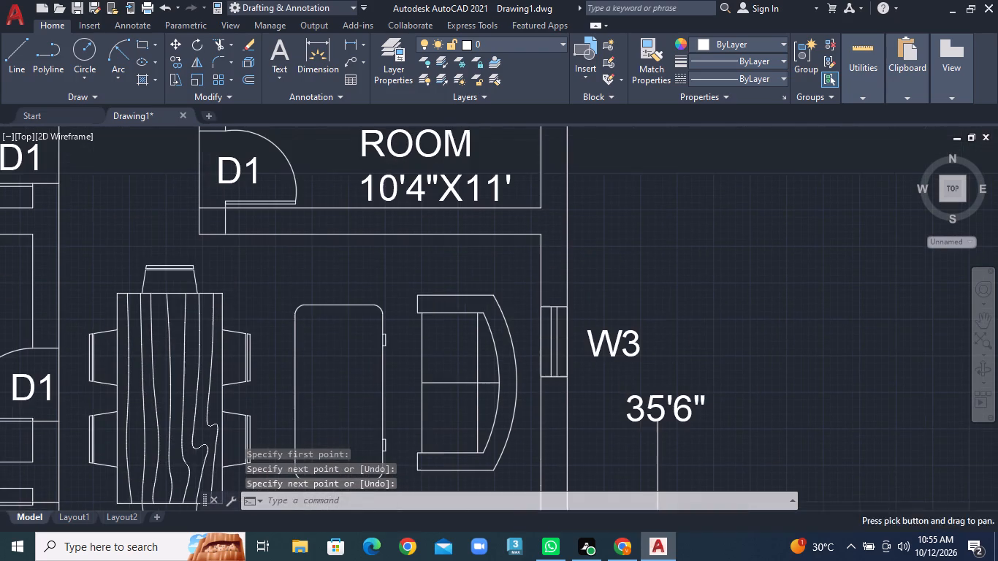
left_click(22, 54)
scroll(710, 244, "down", 1)
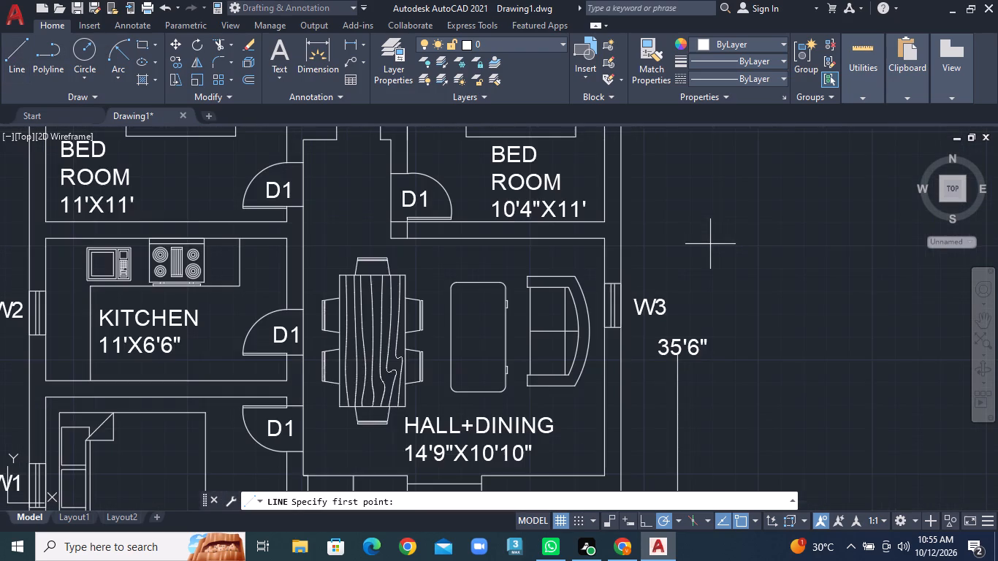
middle_click_drag(705, 232, 703, 406)
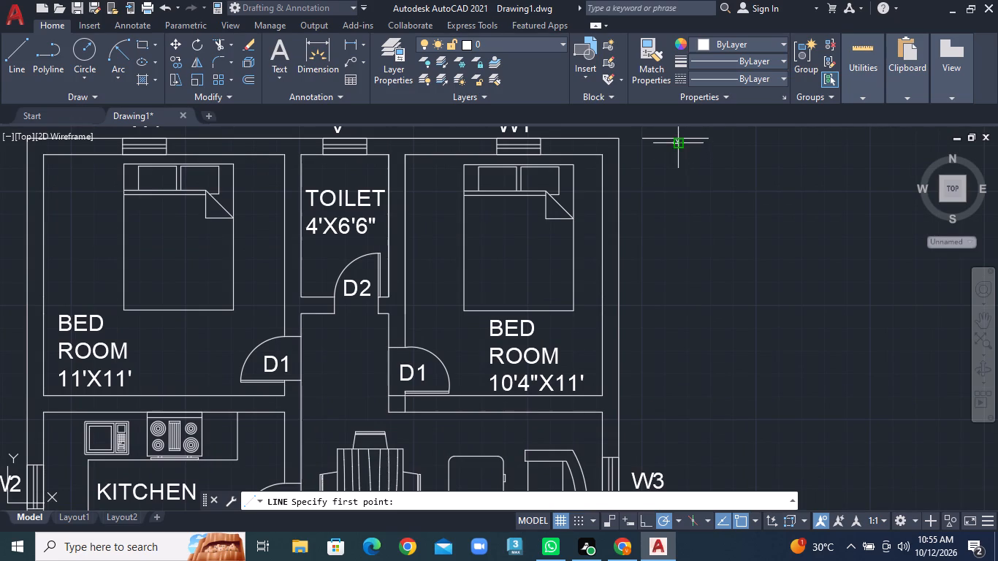
scroll(674, 141, "up", 7)
middle_click_drag(674, 141, 677, 272)
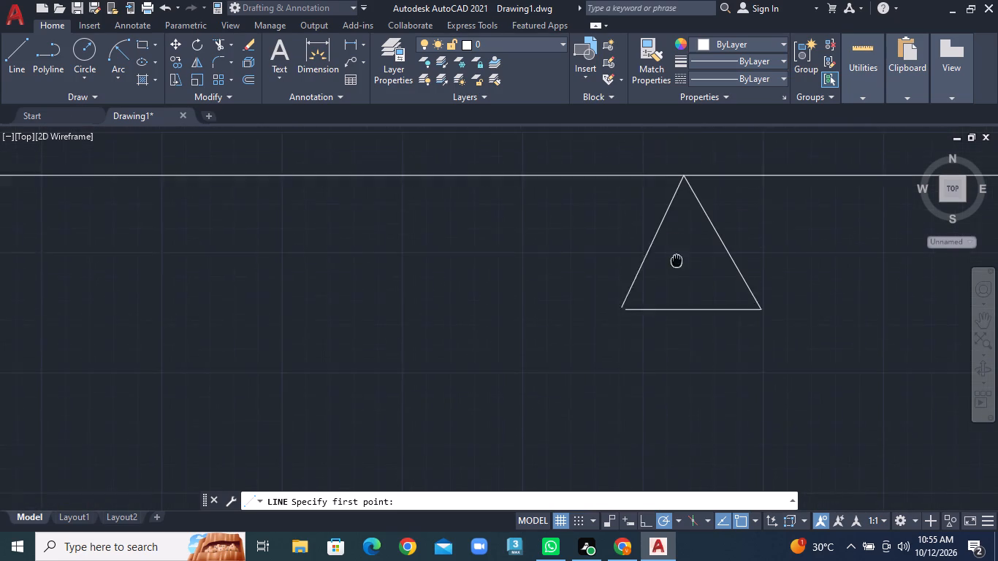
middle_click_drag(677, 272, 677, 277)
left_click(682, 207)
scroll(682, 388, "down", 2)
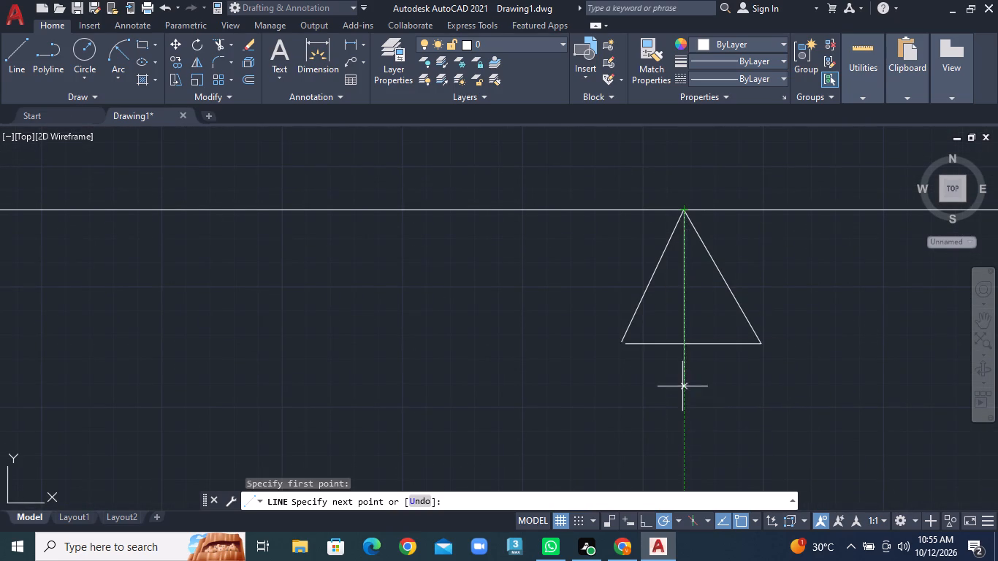
middle_click_drag(684, 378, 696, 198)
scroll(691, 369, "down", 1)
middle_click_drag(710, 400, 701, 280)
middle_click(687, 189)
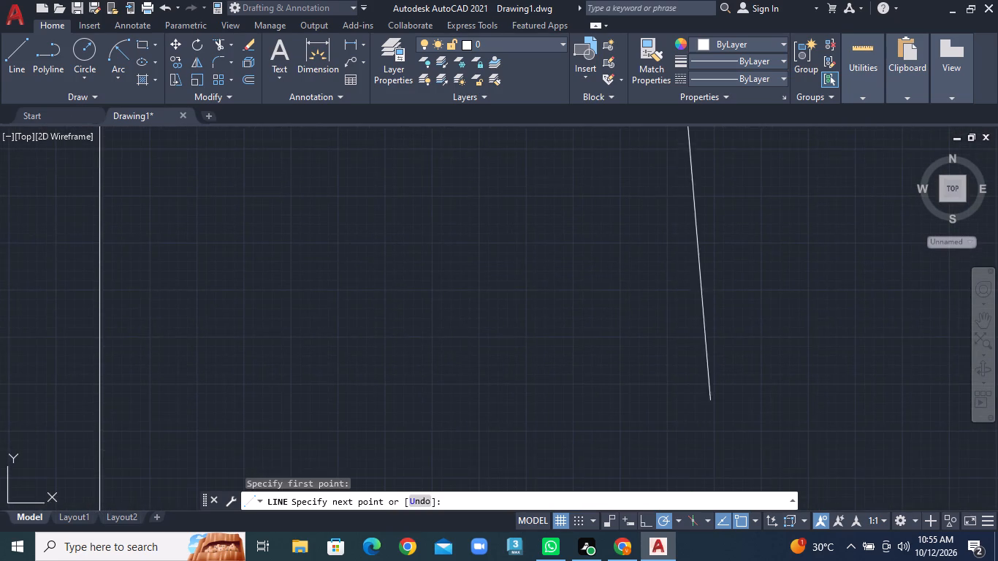
scroll(704, 369, "down", 2)
middle_click_drag(695, 387, 674, 205)
middle_click(674, 191)
middle_click_drag(677, 397, 666, 201)
middle_click_drag(655, 366, 649, 178)
scroll(645, 309, "down", 1)
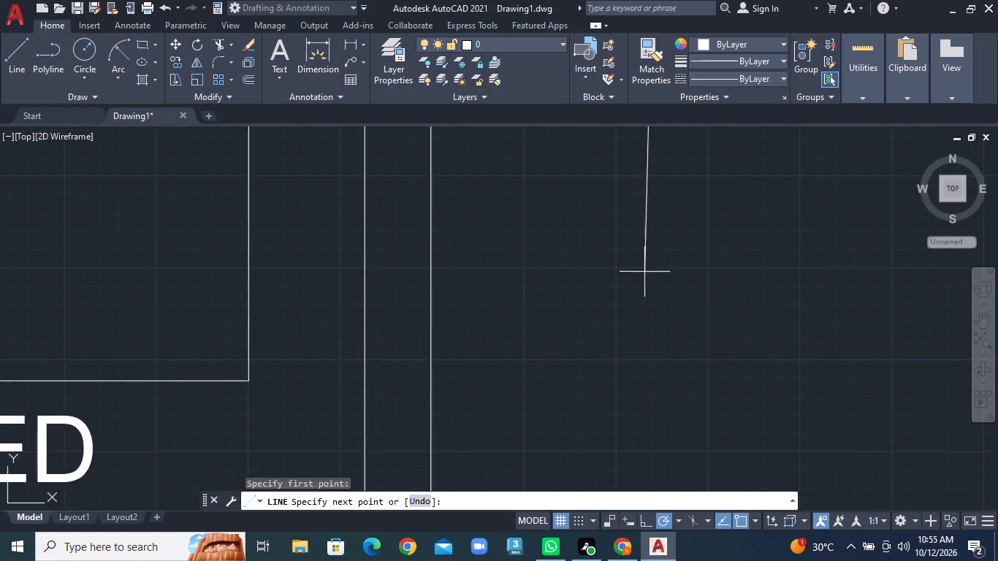
scroll(655, 385, "down", 1)
middle_click_drag(678, 424, 650, 201)
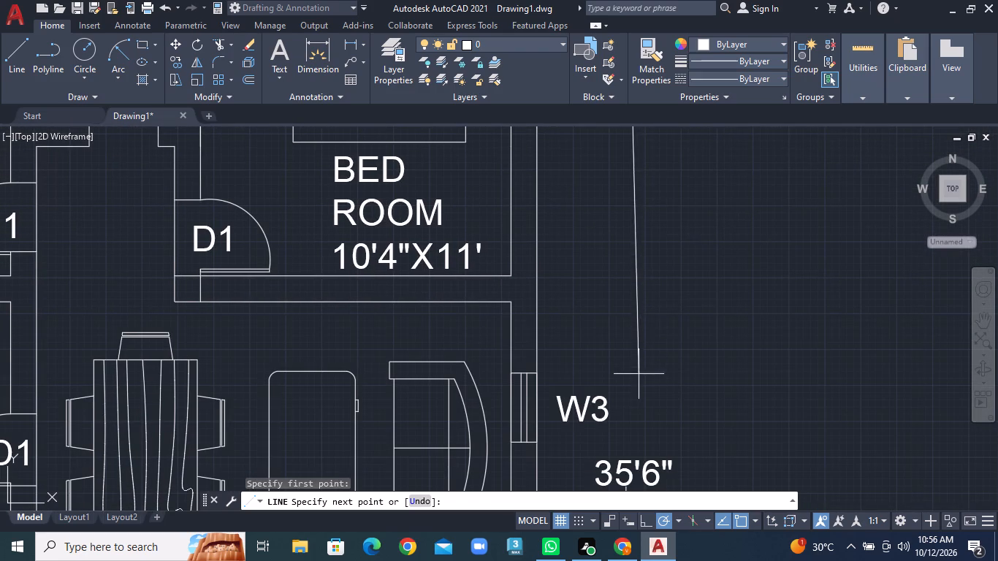
left_click(628, 446)
right_click(628, 446)
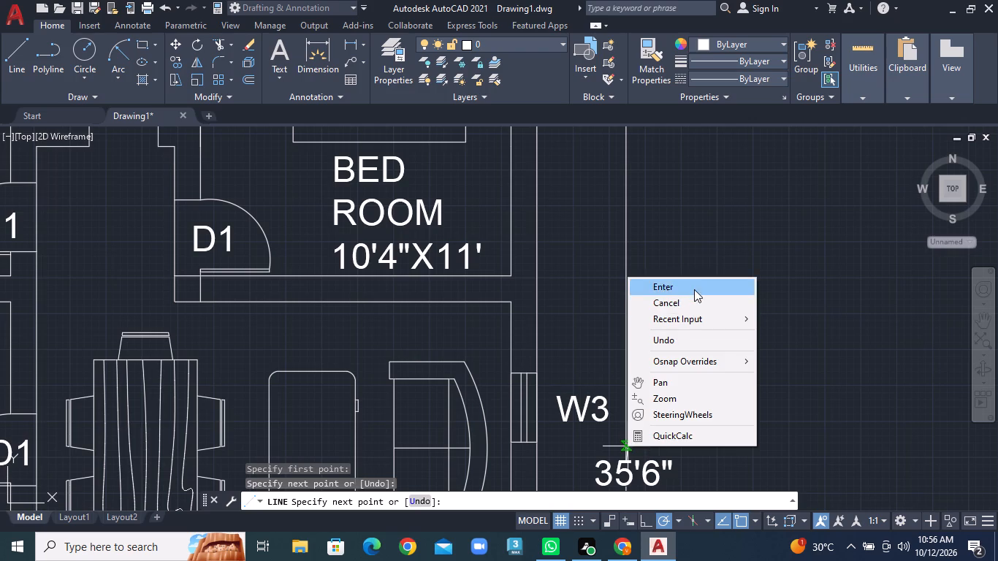
left_click(694, 289)
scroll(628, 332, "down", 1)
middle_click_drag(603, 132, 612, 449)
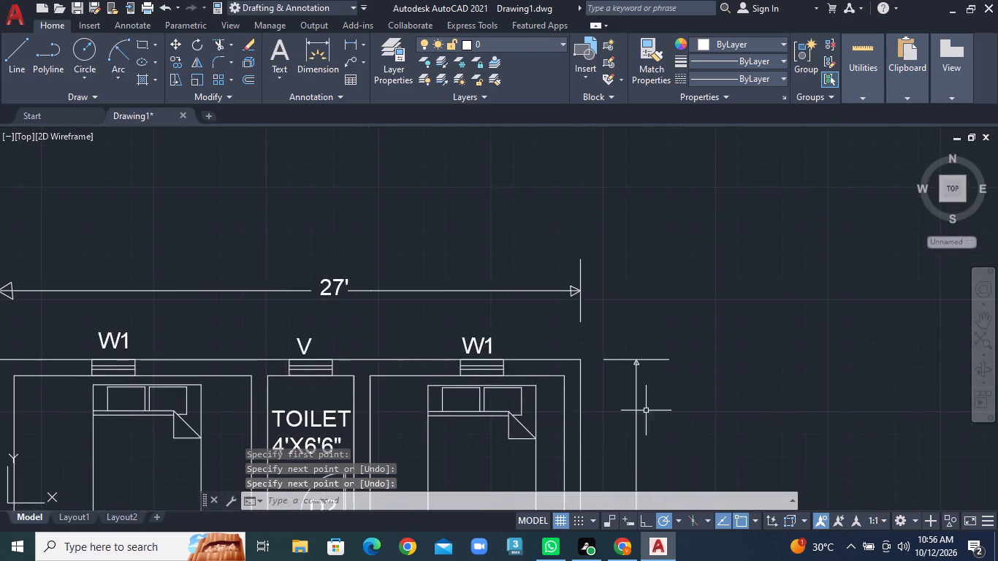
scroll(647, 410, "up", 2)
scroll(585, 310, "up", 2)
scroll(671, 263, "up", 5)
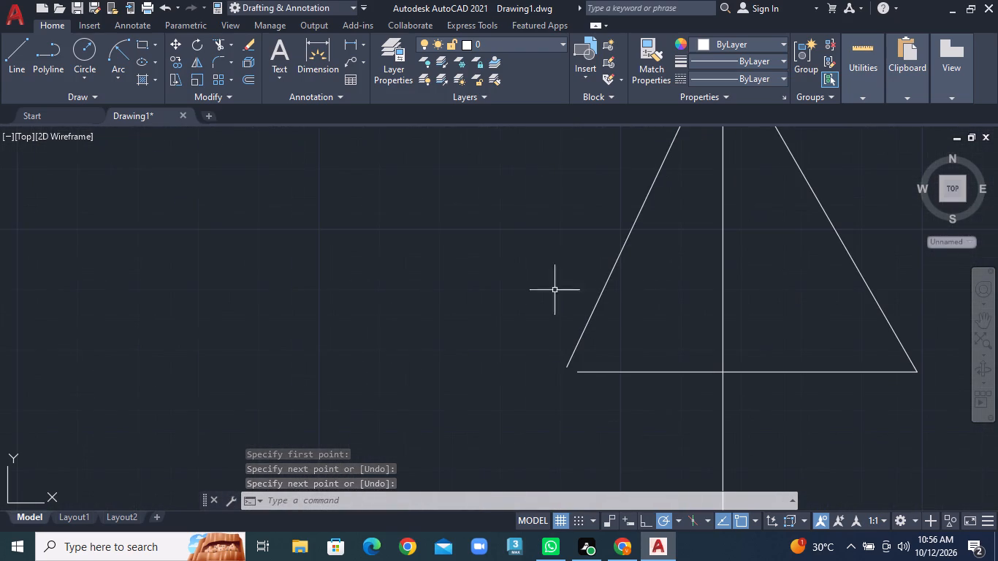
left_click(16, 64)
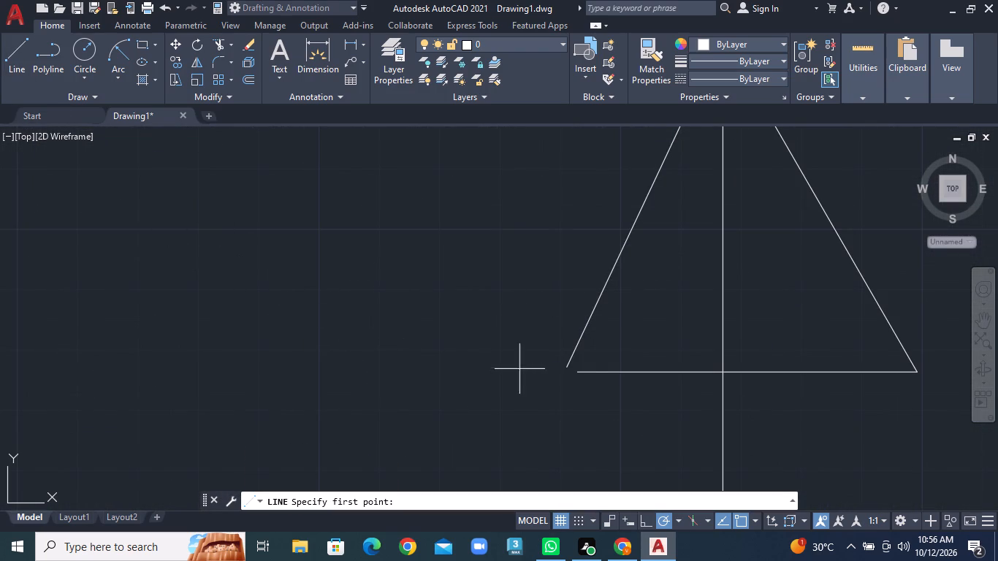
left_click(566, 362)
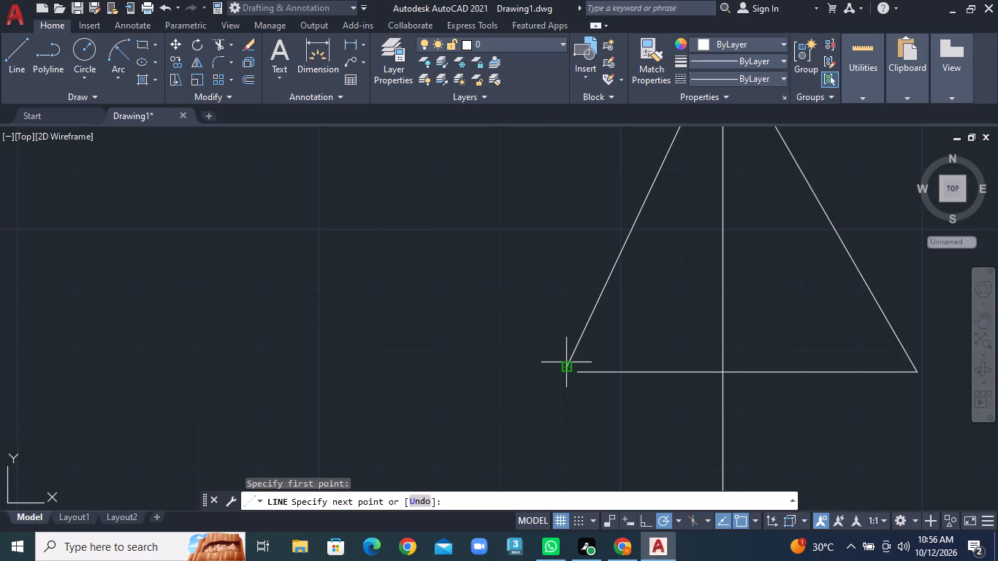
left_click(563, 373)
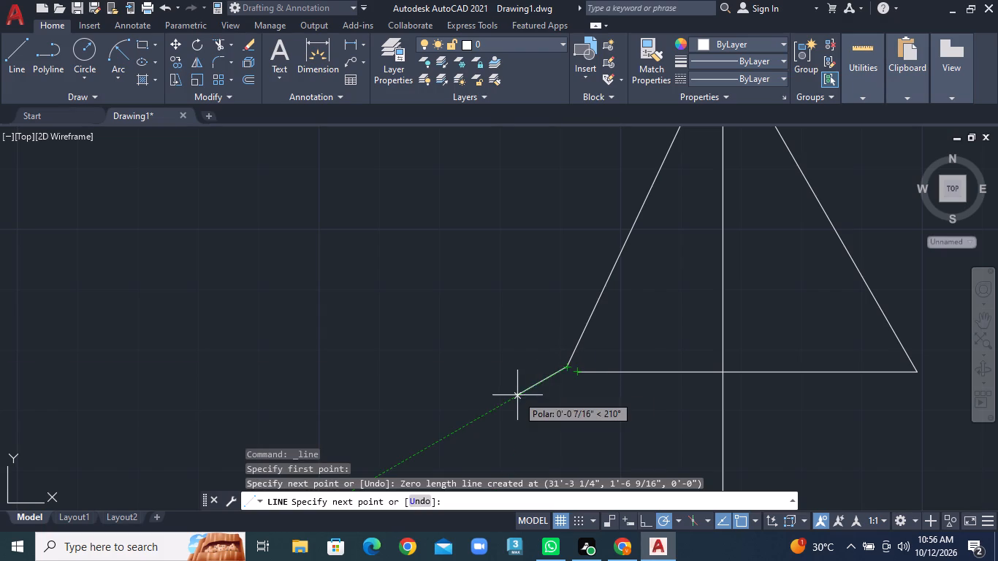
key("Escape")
Draw two short connected lines closing the open west corner of the 35'6" dimension's north arrowhead.
scroll(563, 333, "up", 2)
middle_click_drag(561, 368, 442, 280)
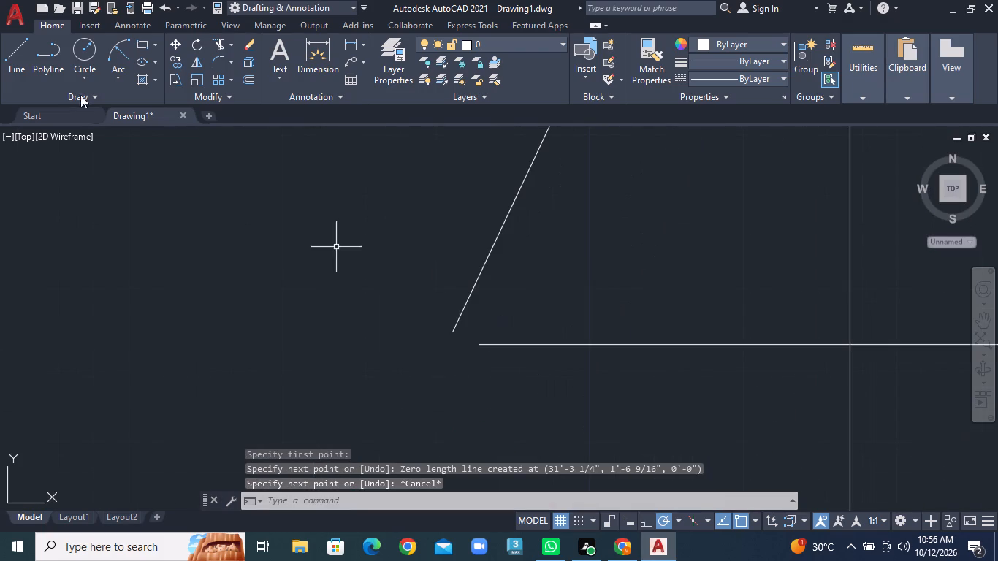
left_click(13, 64)
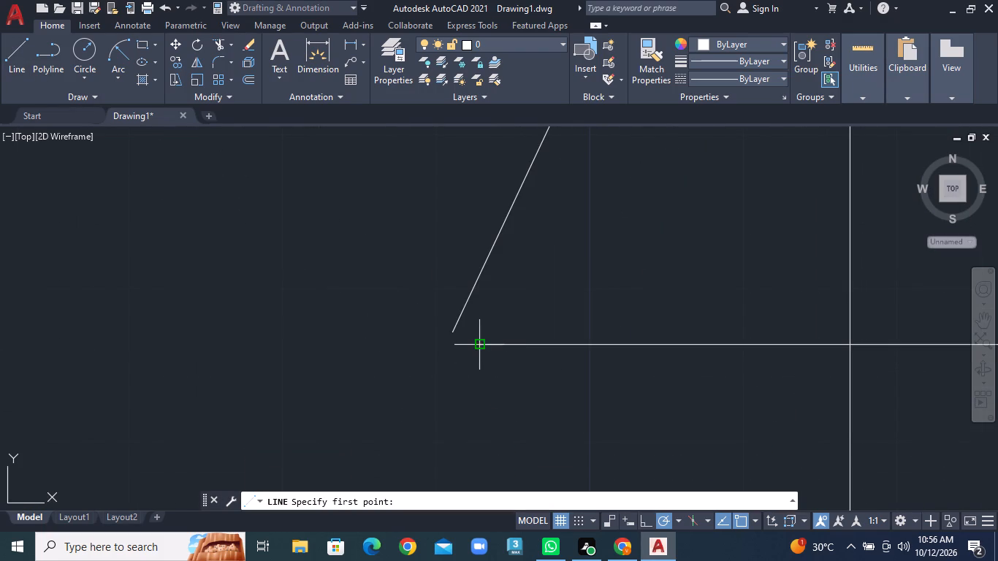
left_click(481, 346)
left_click(442, 348)
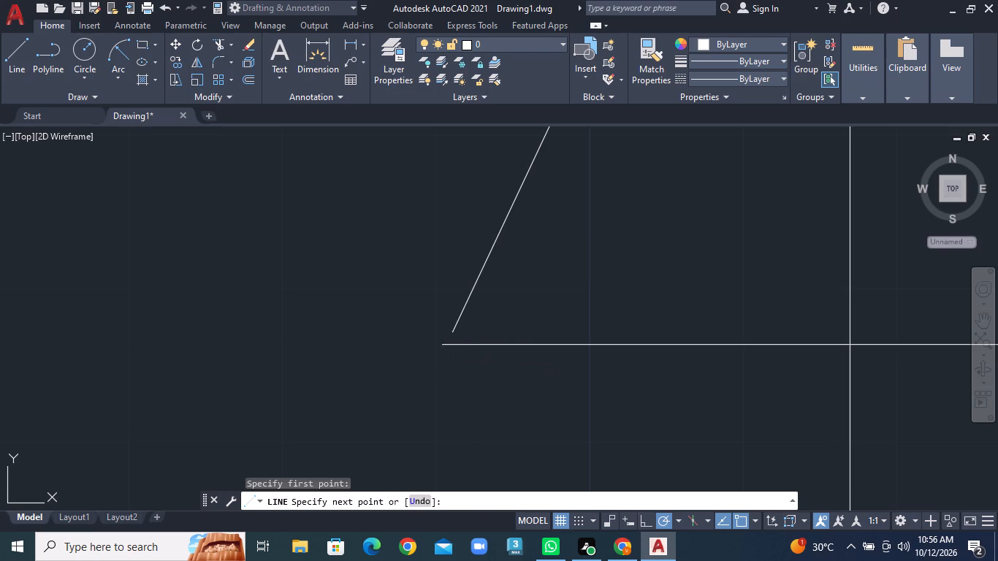
left_click(454, 335)
right_click(454, 335)
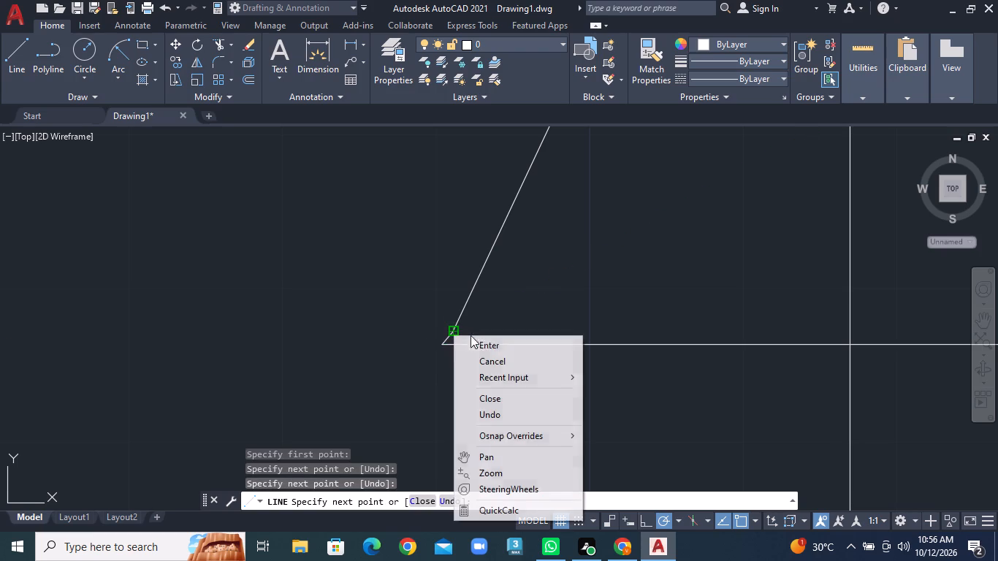
left_click(480, 337)
Examine the 35'6" dimension's north arrowhead and the 27' dimension's east arrowhead for shape and closed corners.
scroll(490, 353, "down", 4)
scroll(588, 349, "down", 3)
middle_click_drag(598, 408, 643, 134)
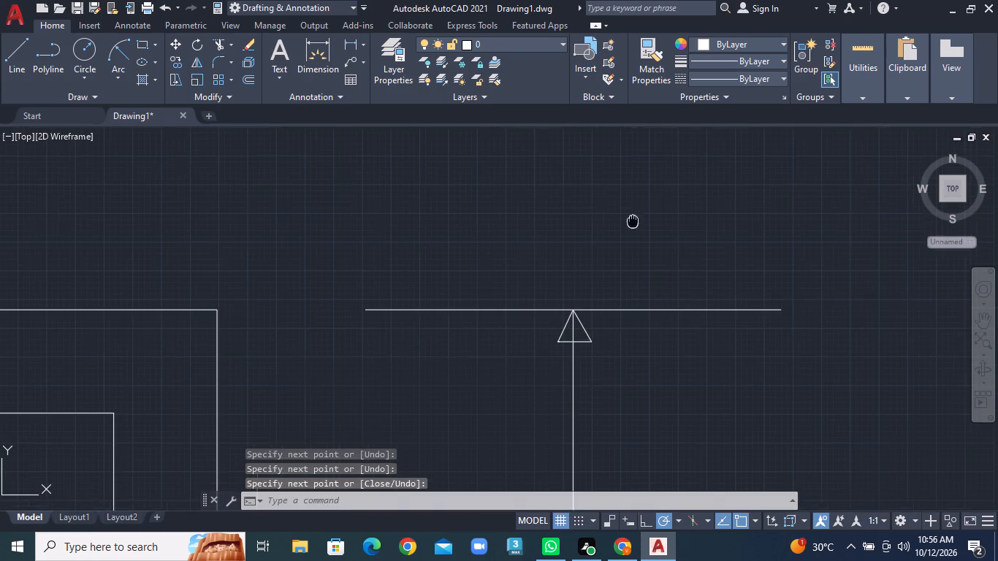
middle_click_drag(643, 134, 643, 122)
middle_click_drag(622, 401, 642, 328)
scroll(650, 344, "down", 1)
scroll(650, 355, "up", 1)
scroll(650, 366, "down", 2)
scroll(644, 435, "down", 1)
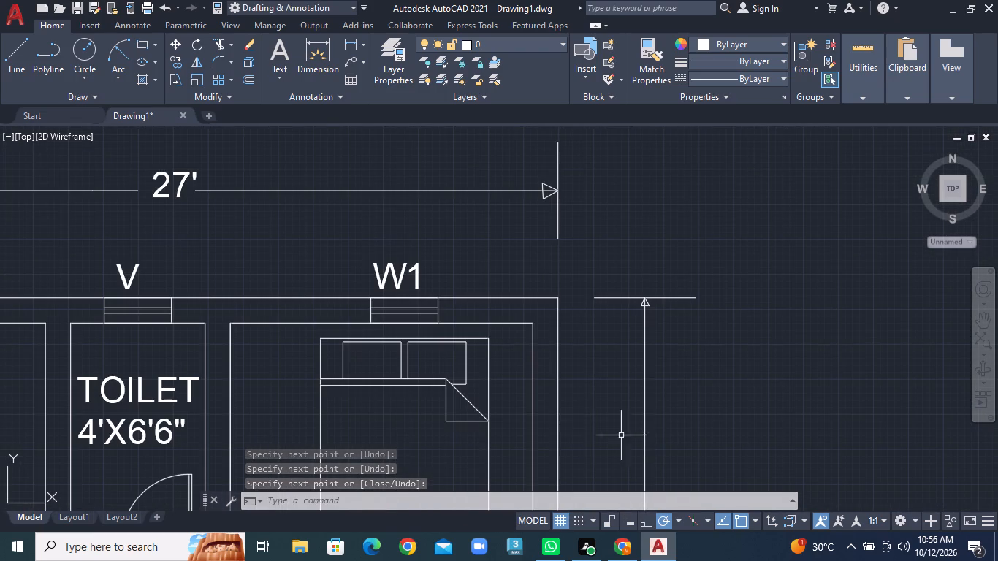
scroll(568, 164, "up", 3)
scroll(514, 237, "up", 1)
scroll(587, 351, "down", 3)
scroll(598, 354, "up", 1)
scroll(601, 357, "down", 1)
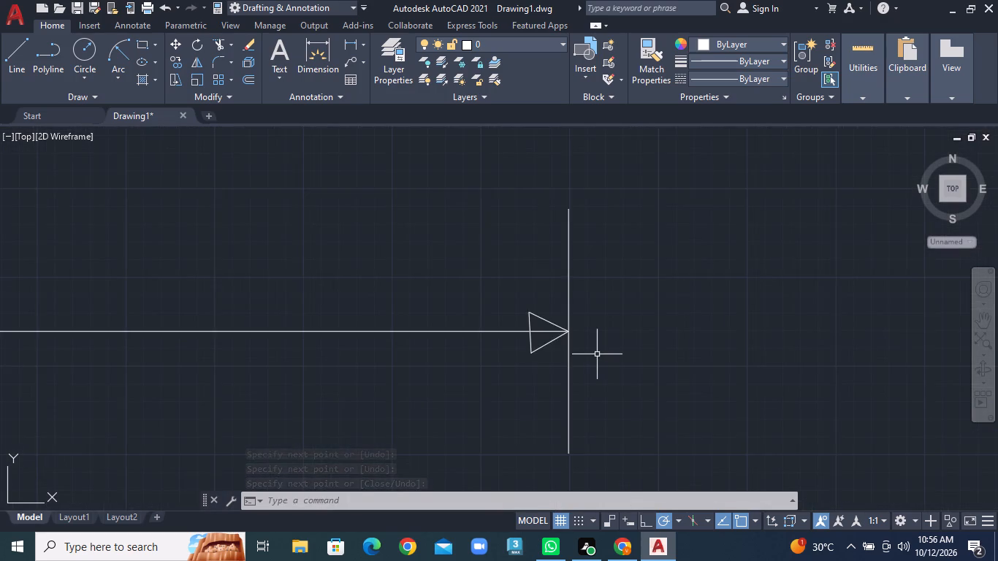
Erase the east slanted side of the 35'6" dimension's south arrowhead.
scroll(601, 358, "down", 10)
middle_click_drag(654, 406, 640, 187)
scroll(603, 315, "up", 2)
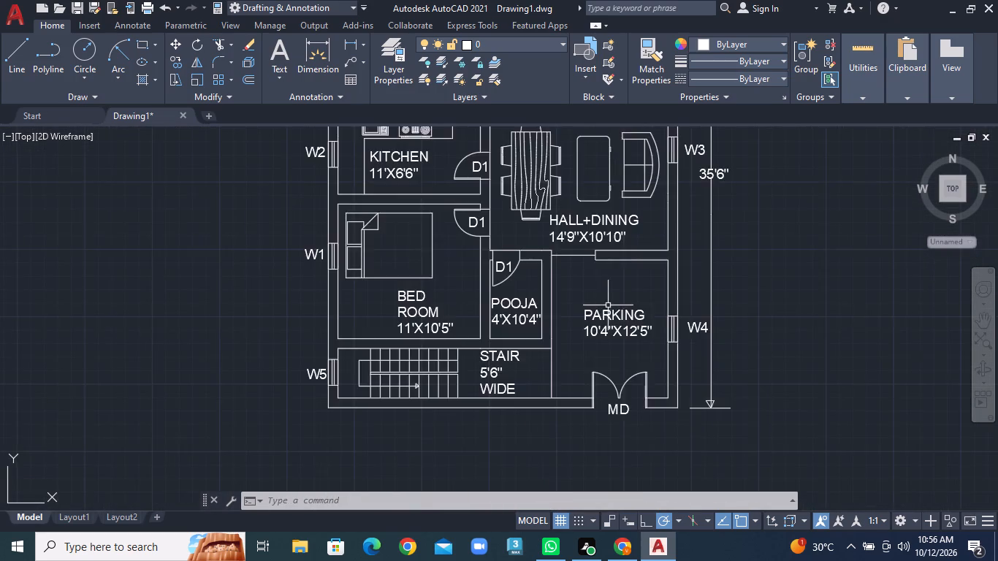
scroll(653, 361, "up", 3)
middle_click_drag(725, 383, 465, 183)
scroll(626, 324, "up", 4)
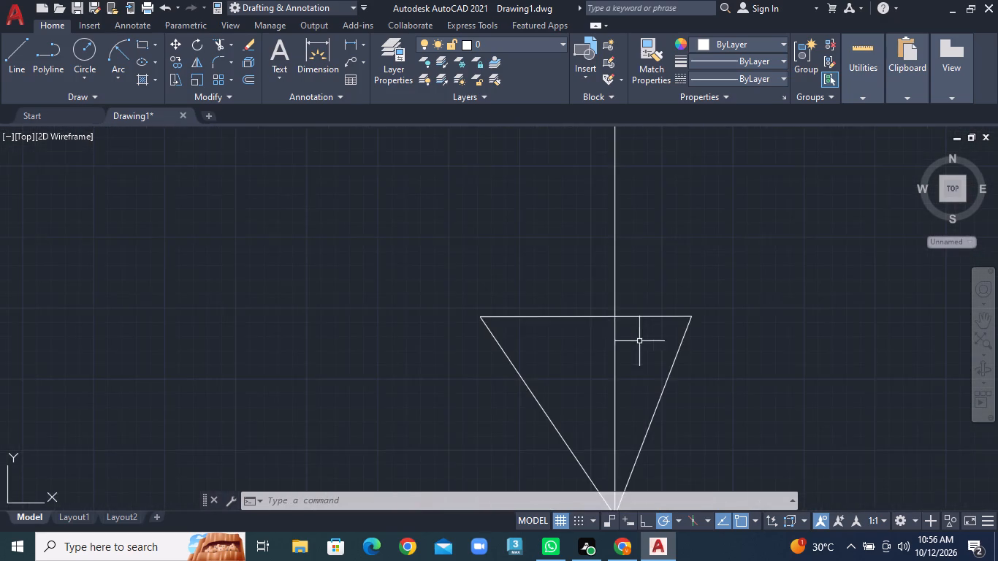
middle_click_drag(612, 328, 543, 234)
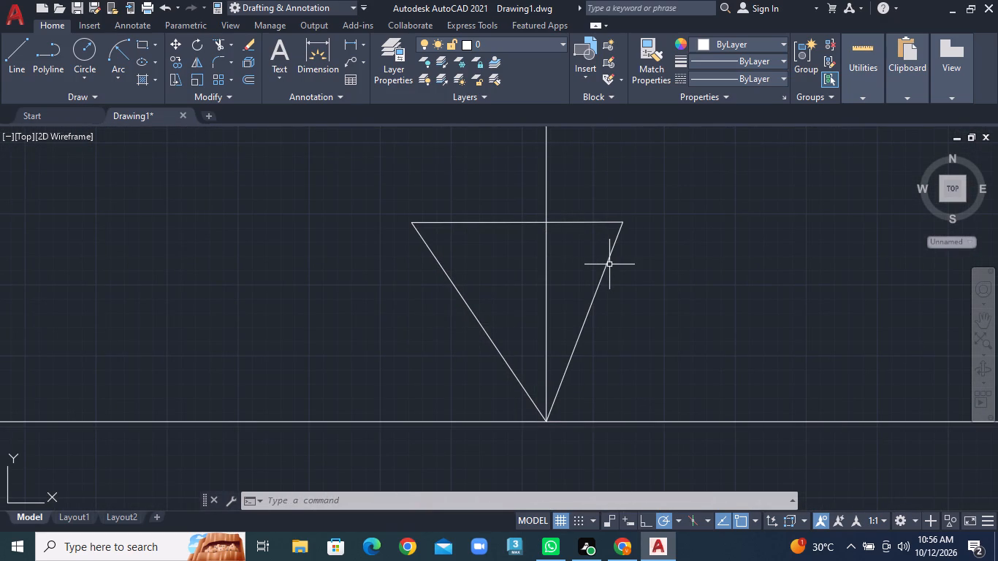
left_click(609, 262)
right_click(609, 262)
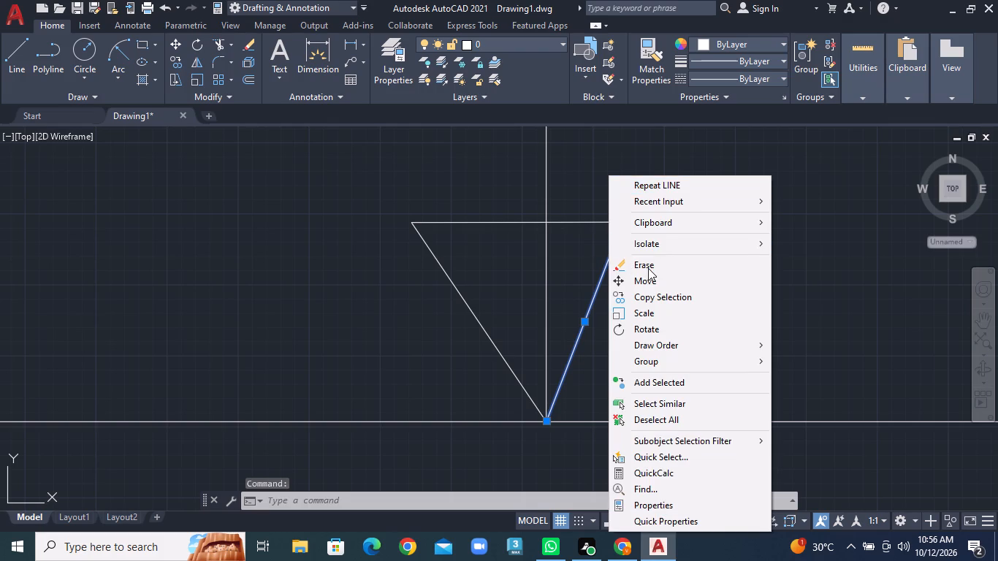
left_click(648, 268)
Draw a 60° line from the south arrowhead's tip up to base level, and connect it west to the base's open end.
left_click(16, 52)
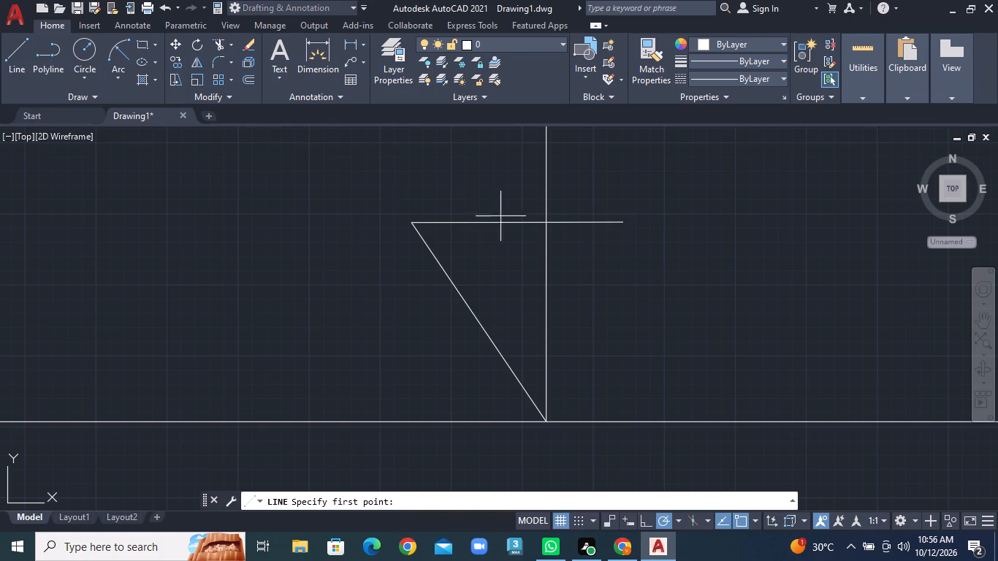
left_click(544, 420)
left_click(660, 224)
left_click(626, 222)
right_click(626, 222)
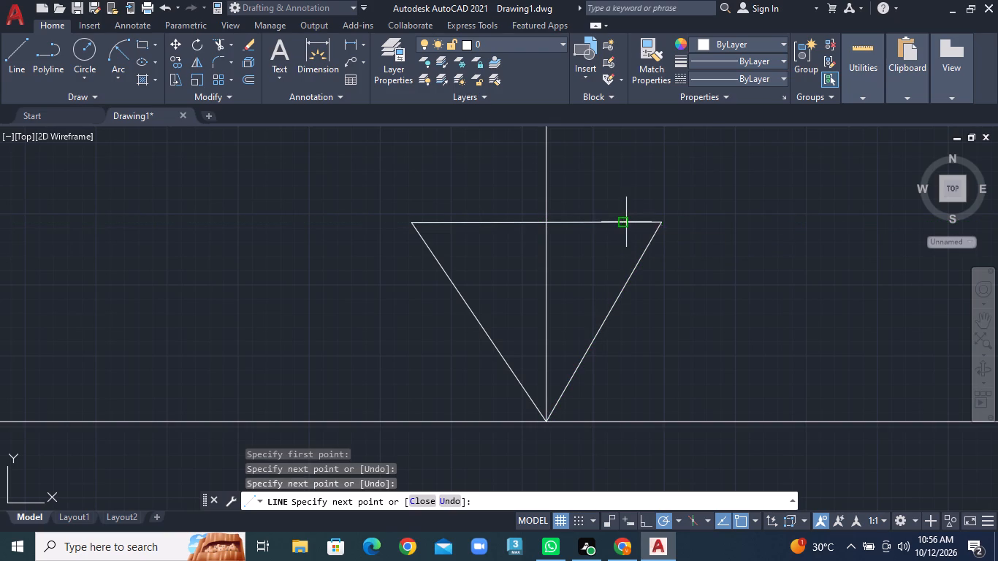
left_click(644, 226)
Erase the slightly tilted base line of the 27' dimension's west arrowhead.
scroll(542, 304, "down", 3)
scroll(439, 274, "down", 2)
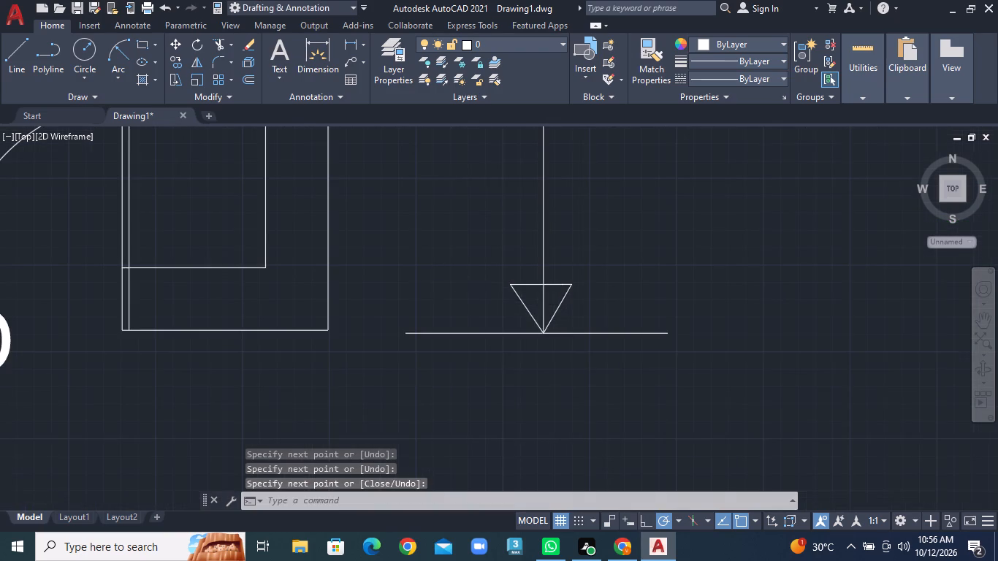
scroll(439, 274, "down", 1)
middle_click_drag(409, 226, 697, 457)
scroll(300, 195, "down", 4)
middle_click_drag(302, 193, 460, 419)
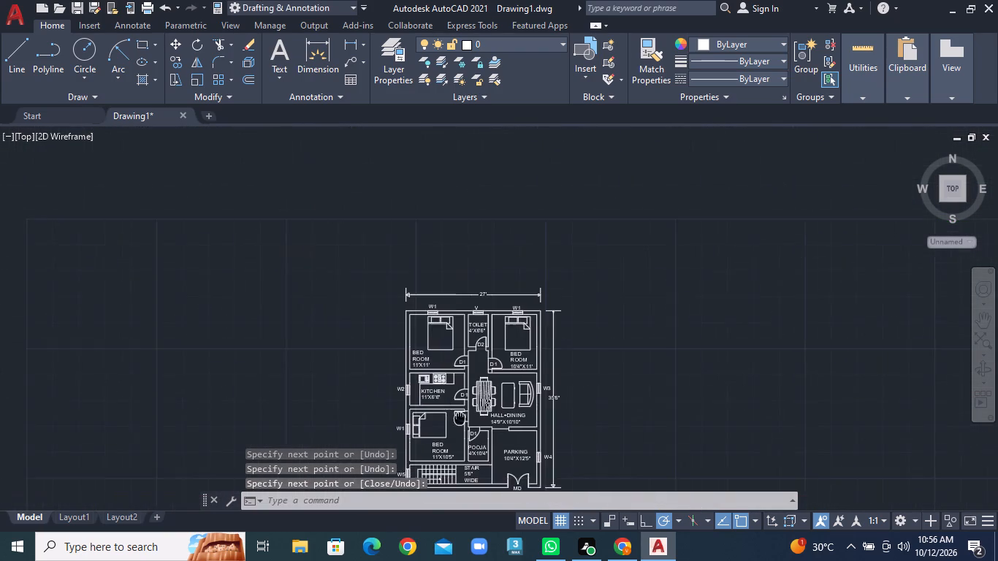
scroll(443, 335, "up", 4)
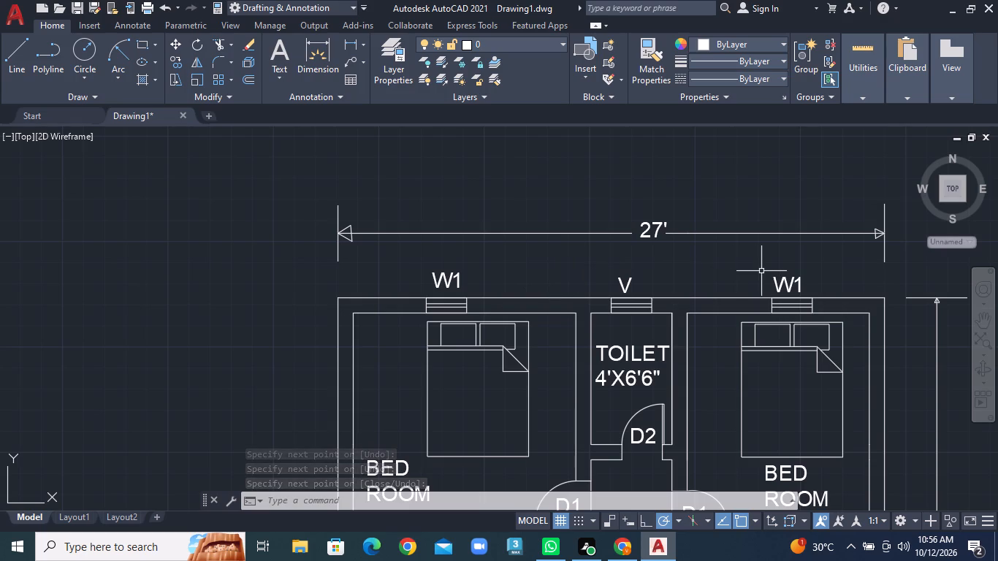
scroll(382, 209, "up", 4)
middle_click_drag(332, 275, 549, 221)
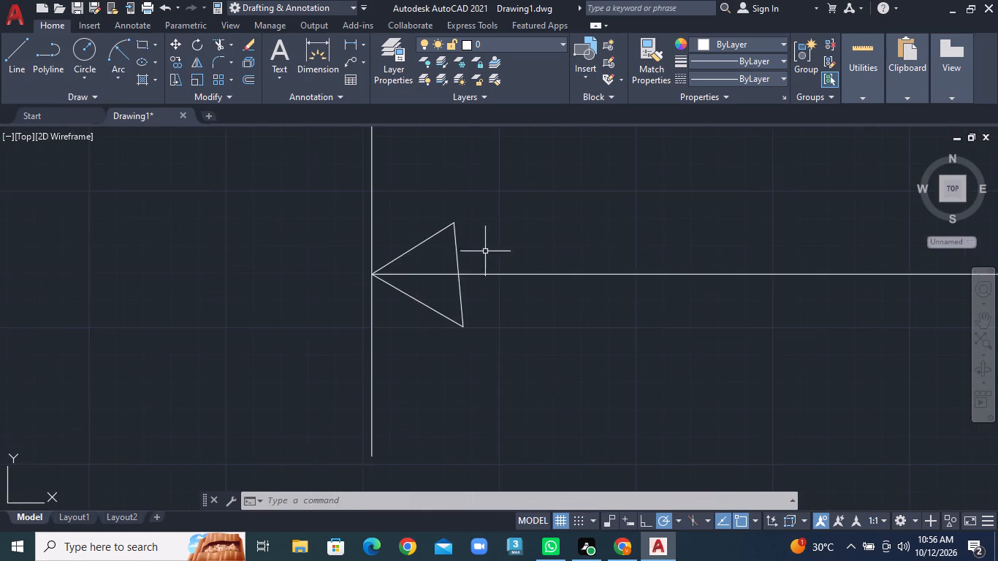
scroll(484, 251, "up", 2)
middle_click_drag(468, 266, 587, 247)
left_click(530, 253)
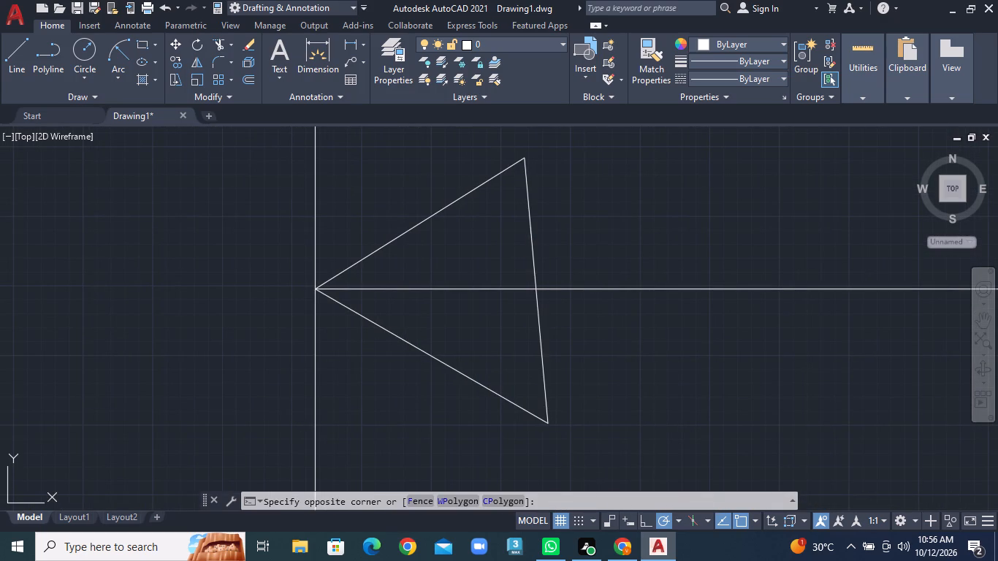
left_click(536, 250)
left_click(534, 252)
right_click(534, 252)
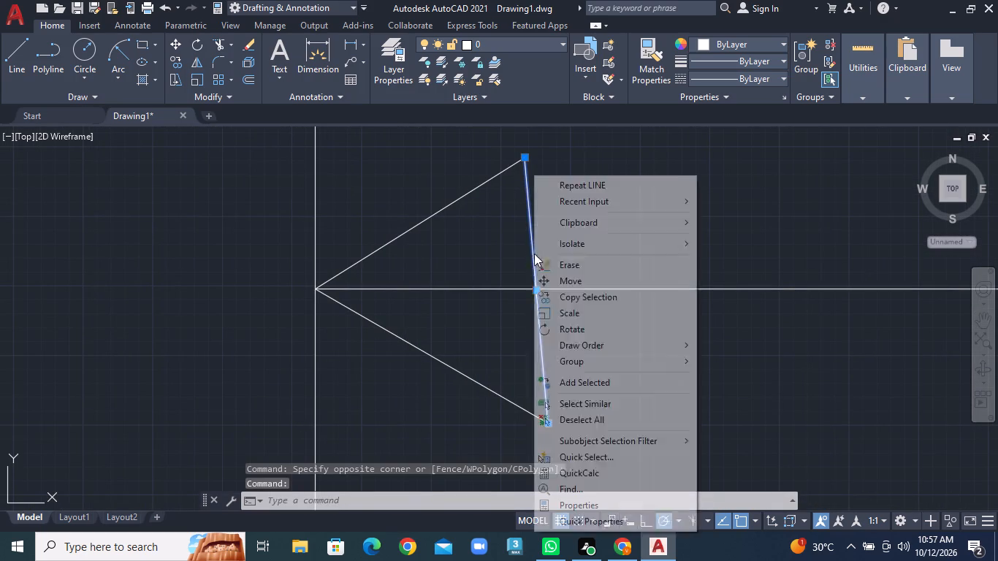
left_click(569, 267)
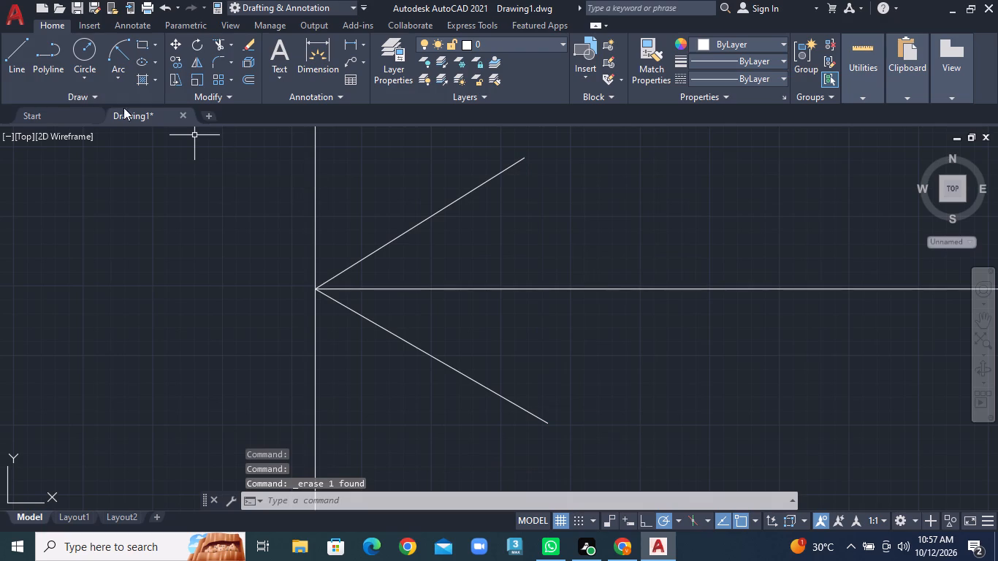
Draw a vertical base for the 27' west arrowhead from its lower corner, and join it to the upper side's open end.
left_click(19, 66)
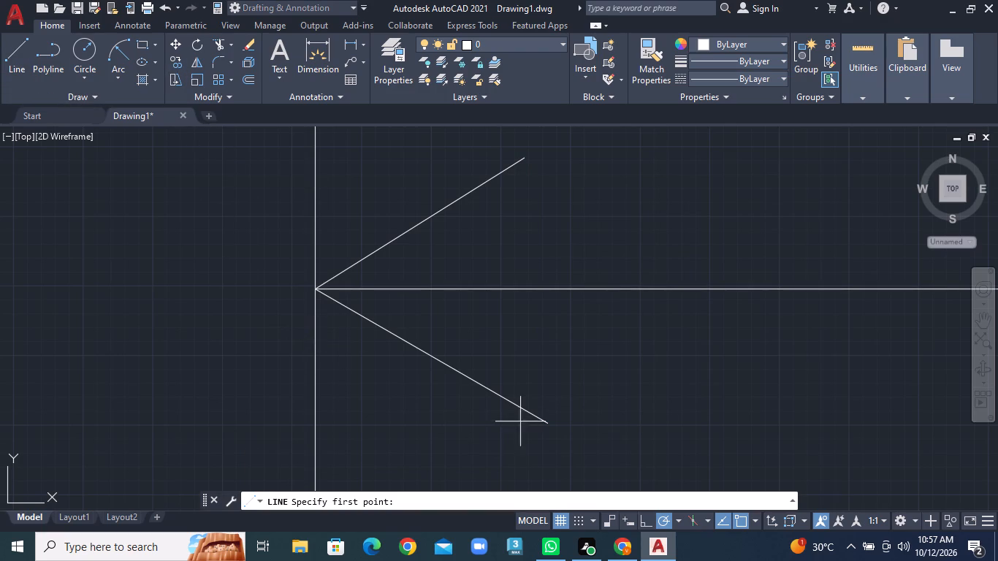
left_click(549, 424)
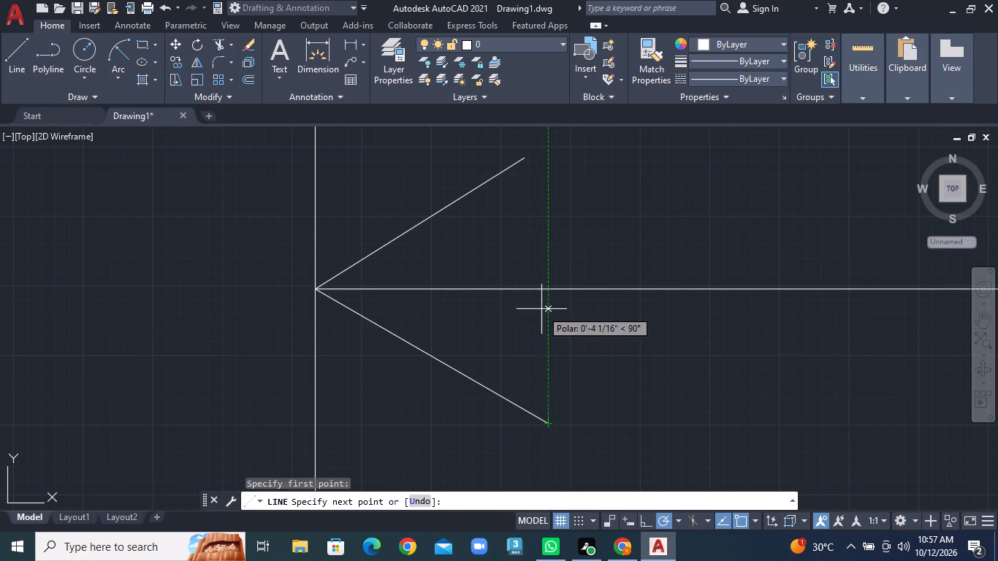
left_click(551, 144)
left_click(530, 159)
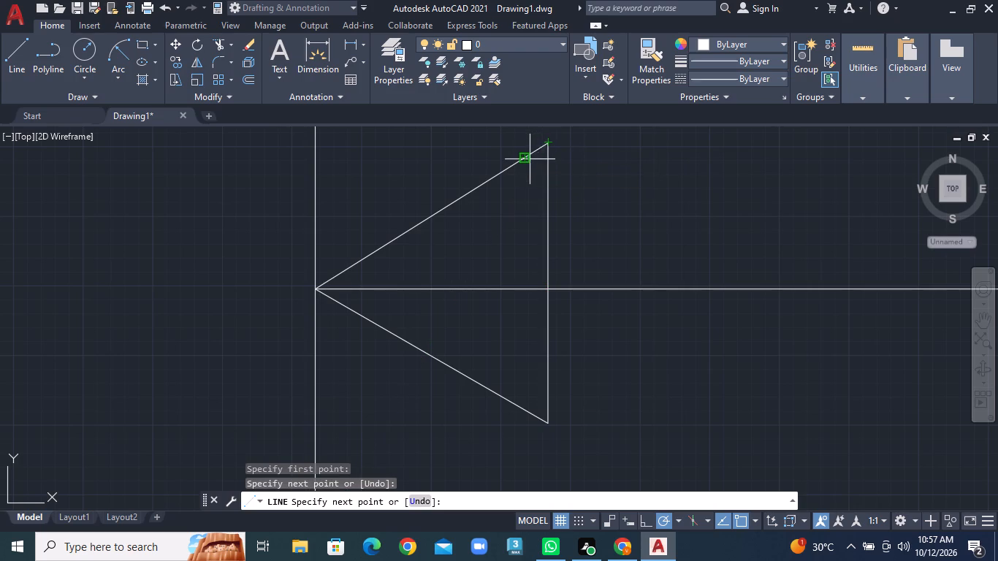
right_click(530, 159)
left_click(548, 167)
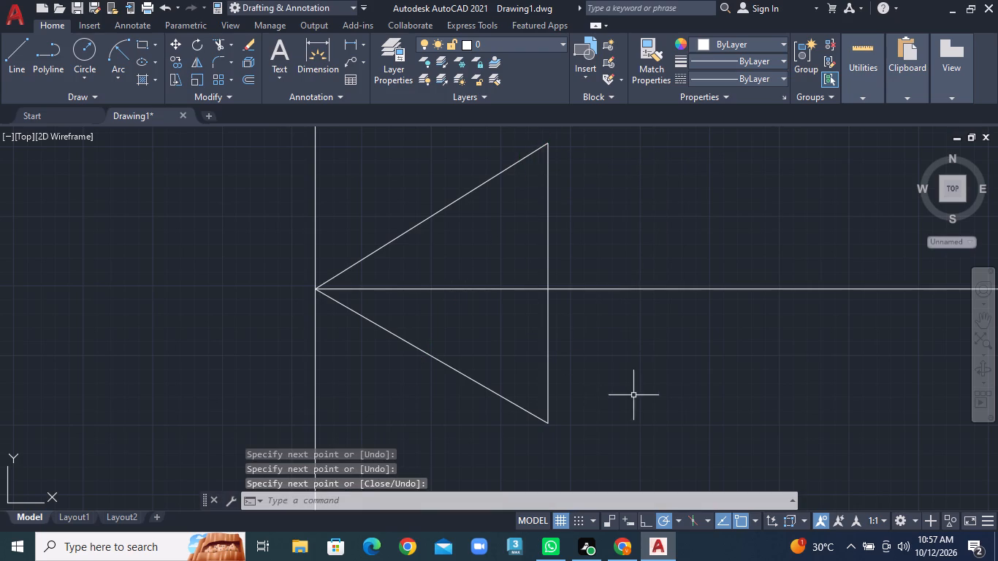
Erase the slightly tilted base line of the 27' dimension's east arrowhead.
scroll(700, 380, "down", 4)
middle_click_drag(725, 377, 16, 290)
scroll(16, 290, "down", 1)
scroll(560, 335, "down", 3)
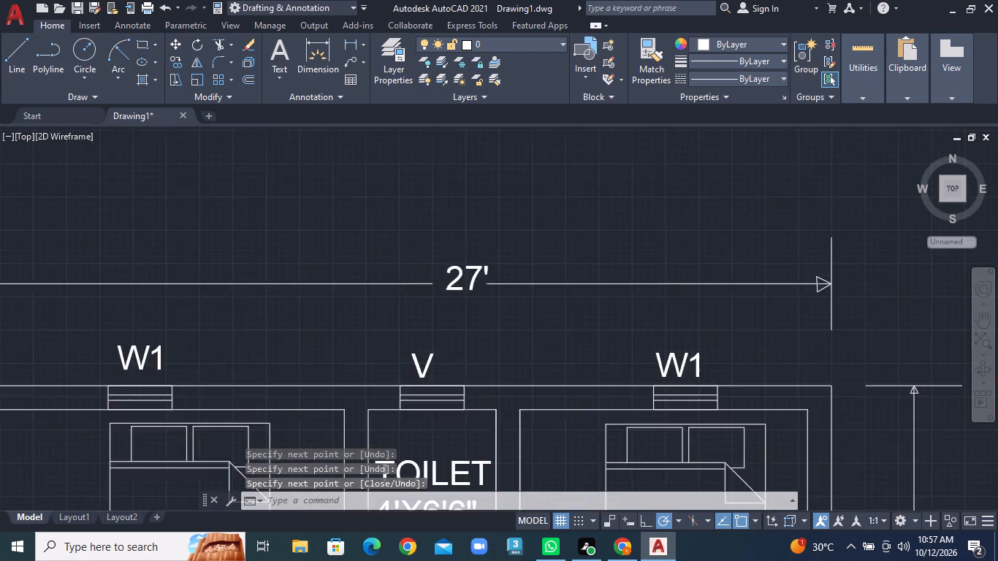
scroll(653, 329, "up", 7)
middle_click_drag(716, 289, 668, 319)
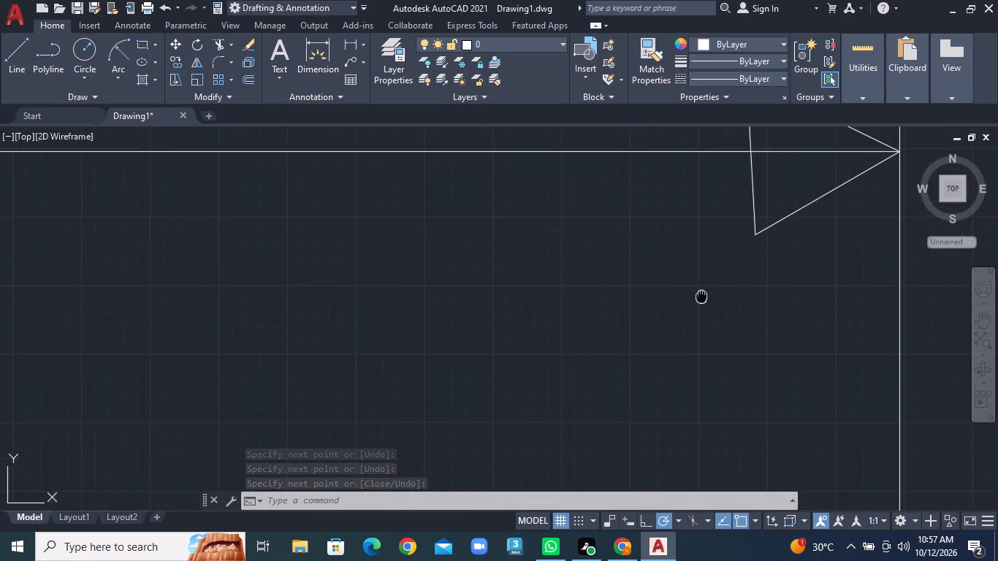
middle_click_drag(668, 319, 467, 435)
left_click(502, 286)
right_click(502, 286)
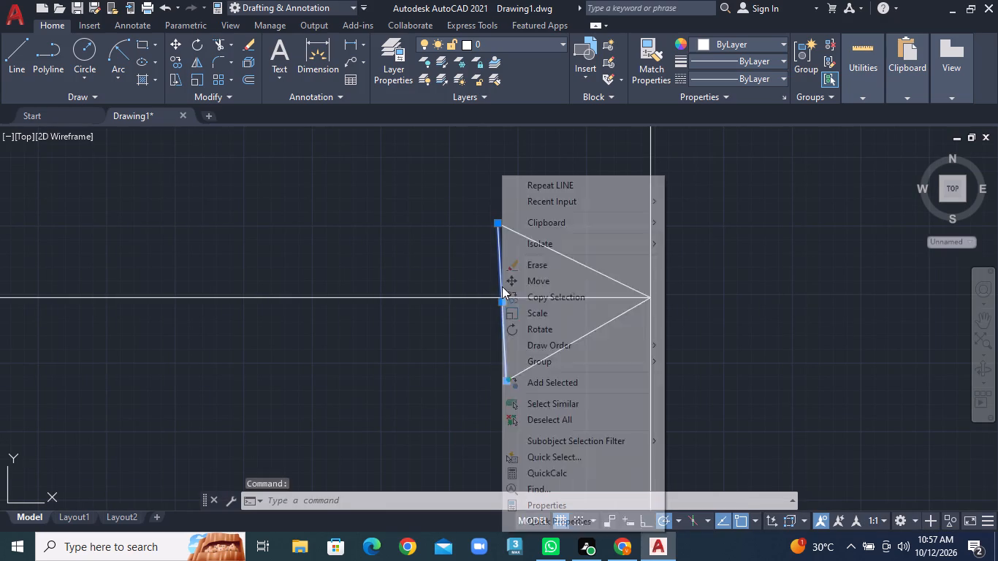
left_click(553, 259)
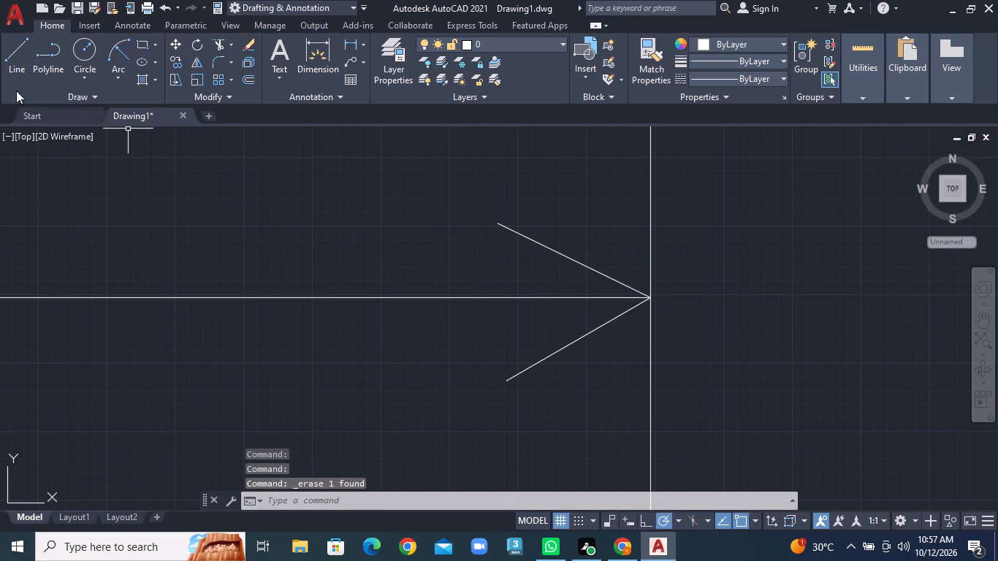
Draw a vertical base for the 27' east arrowhead from its upper corner, and join it to the lower side's open end.
left_click(16, 63)
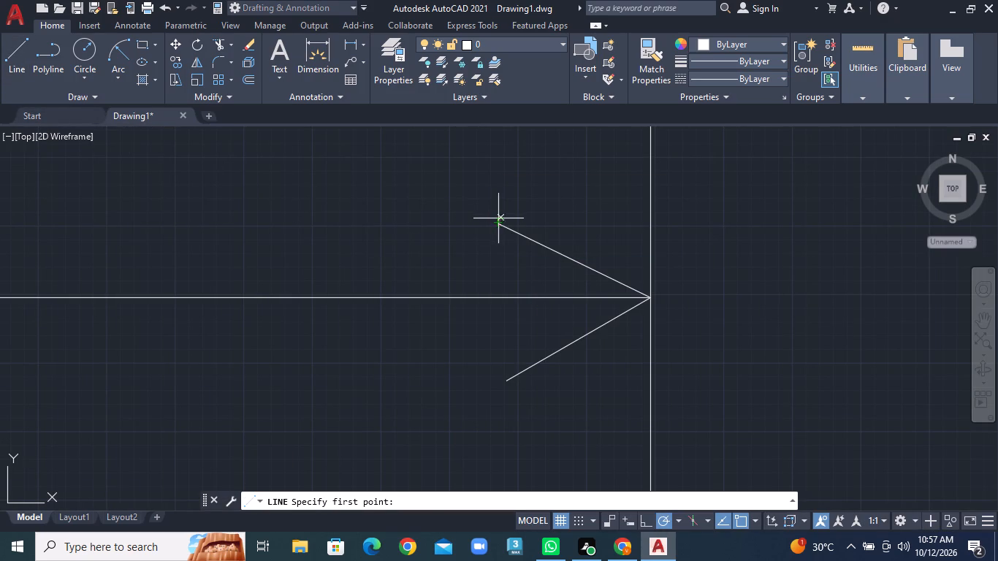
left_click(498, 218)
scroll(487, 408, "up", 2)
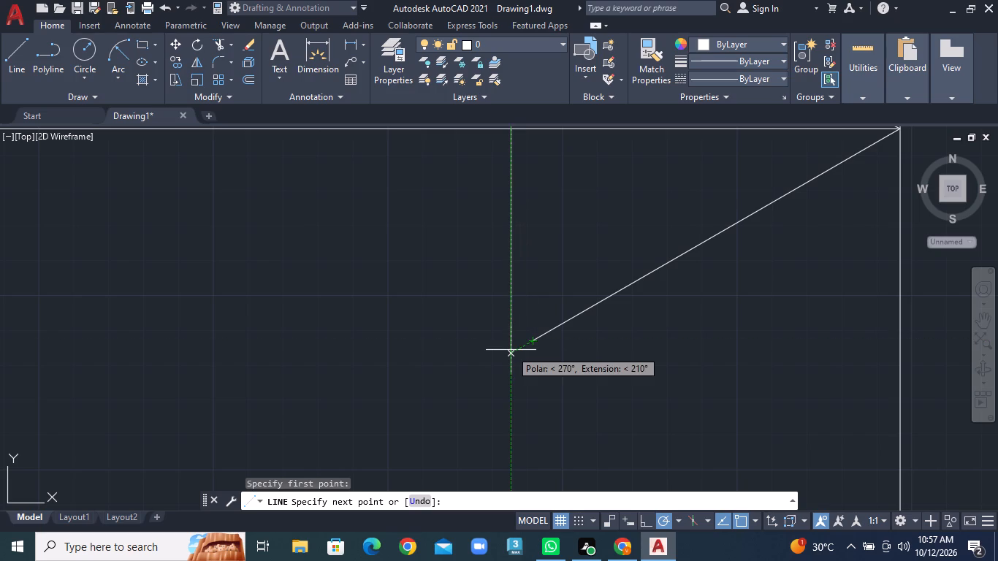
left_click(510, 351)
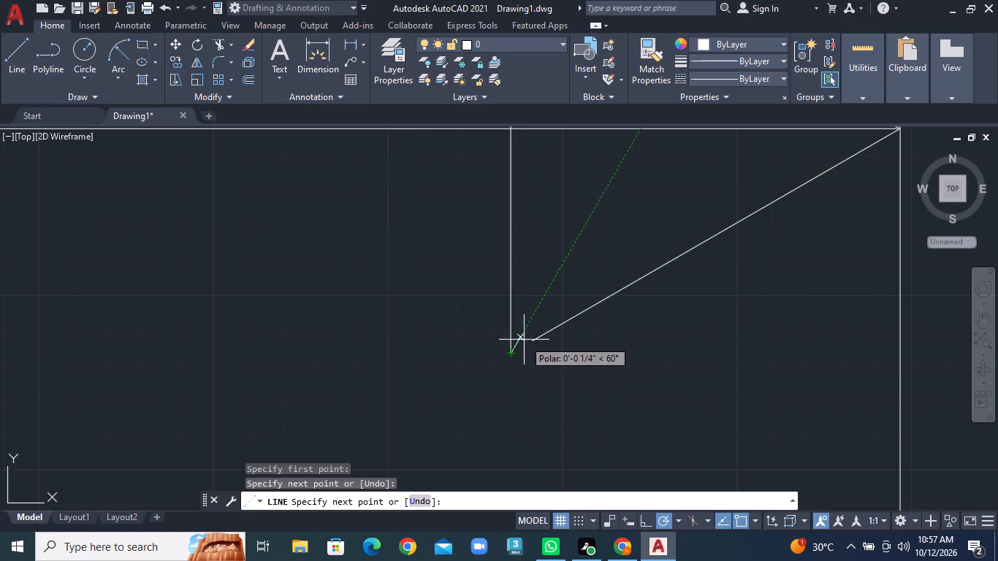
left_click(533, 340)
right_click(533, 340)
left_click(546, 350)
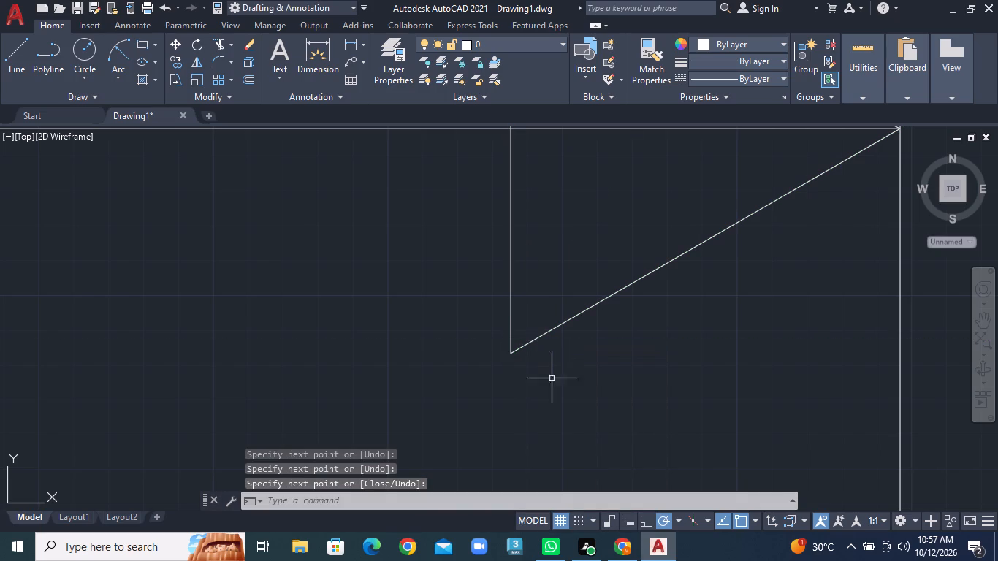
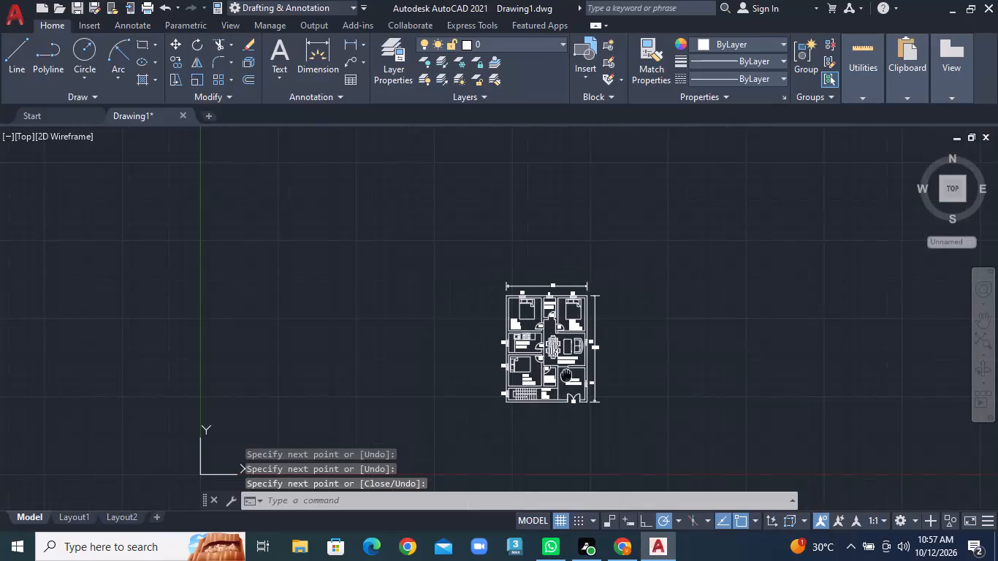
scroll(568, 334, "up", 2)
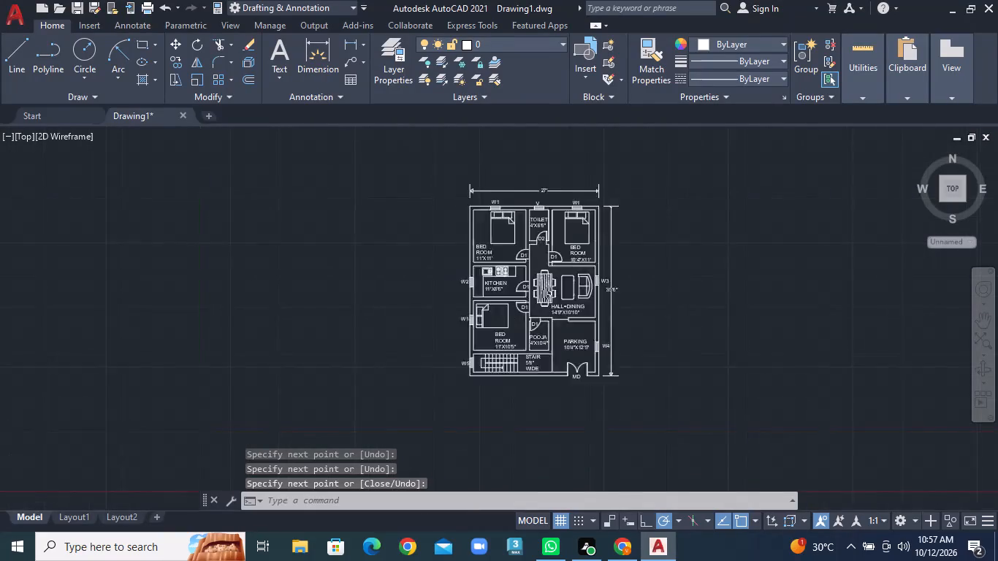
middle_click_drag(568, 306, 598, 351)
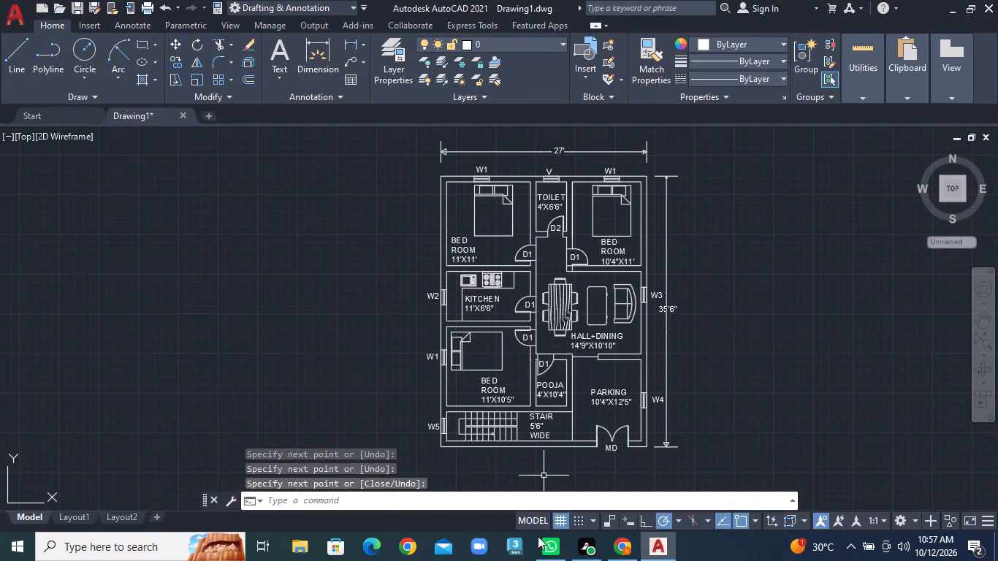